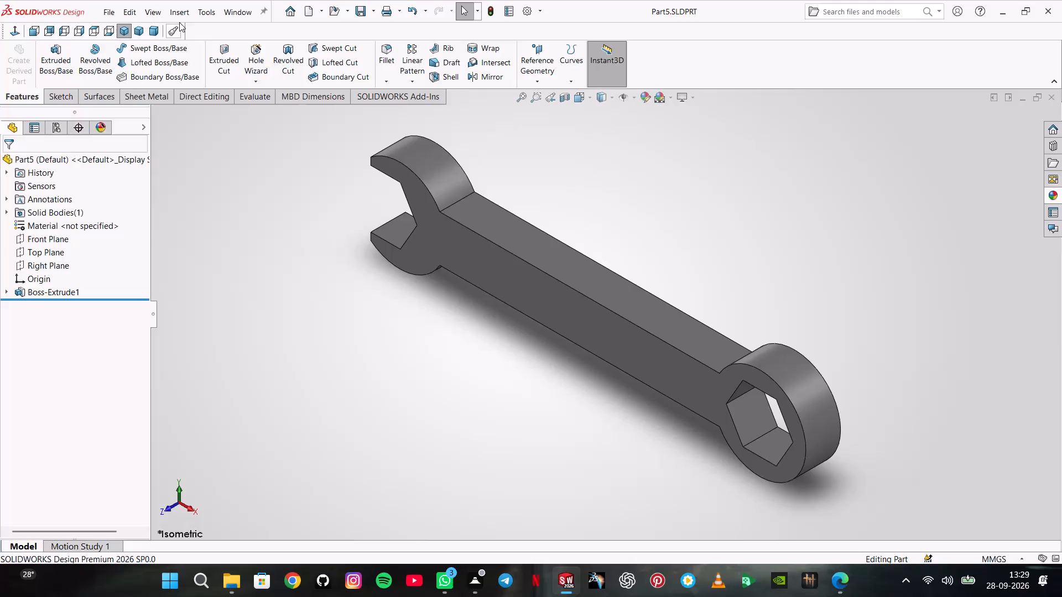
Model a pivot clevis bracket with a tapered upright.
Create a new part document.
click(101, 8)
click(109, 33)
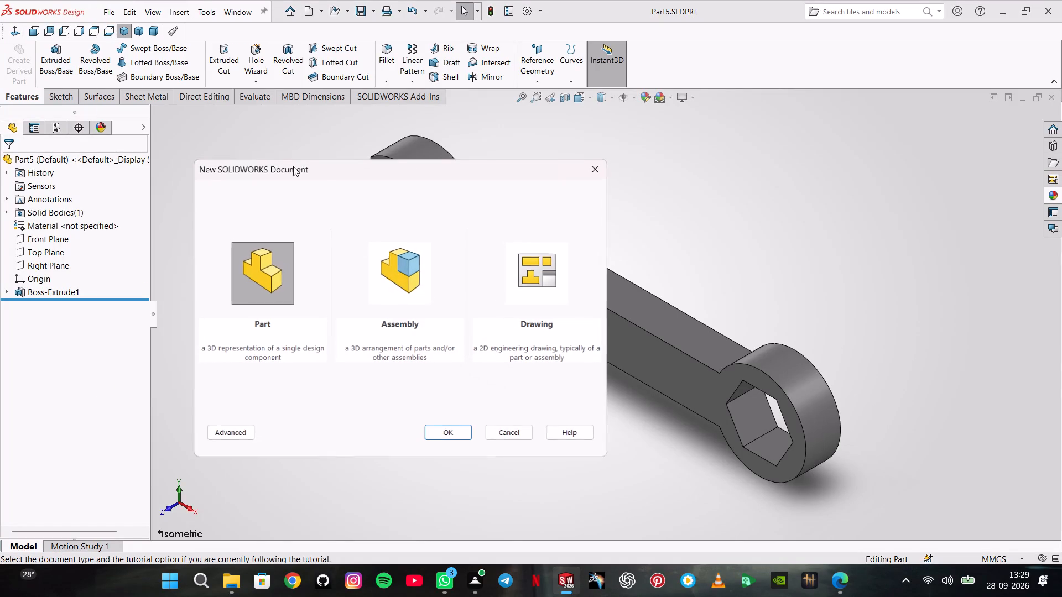
click(451, 428)
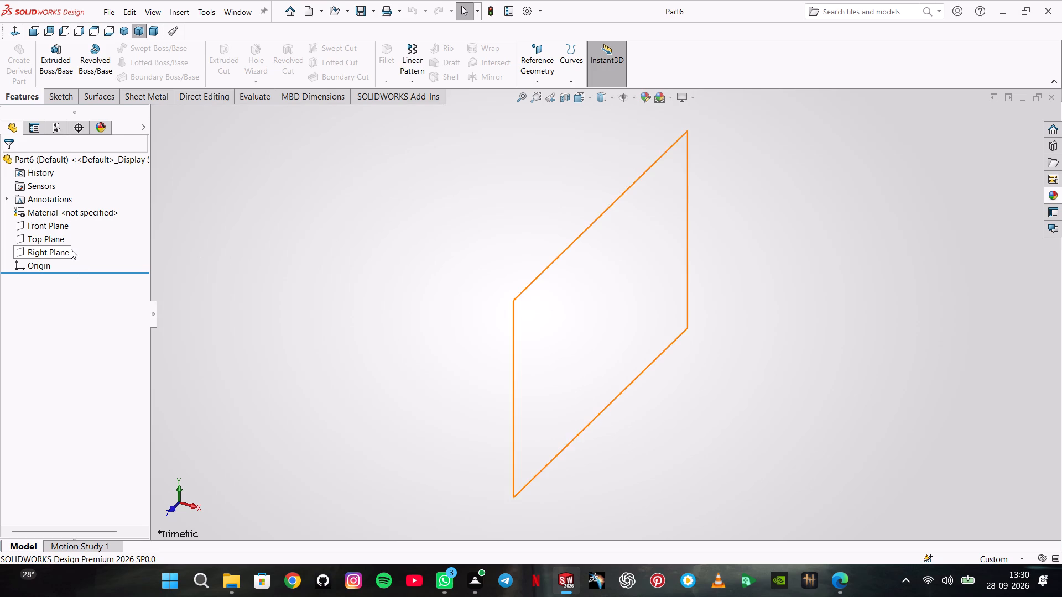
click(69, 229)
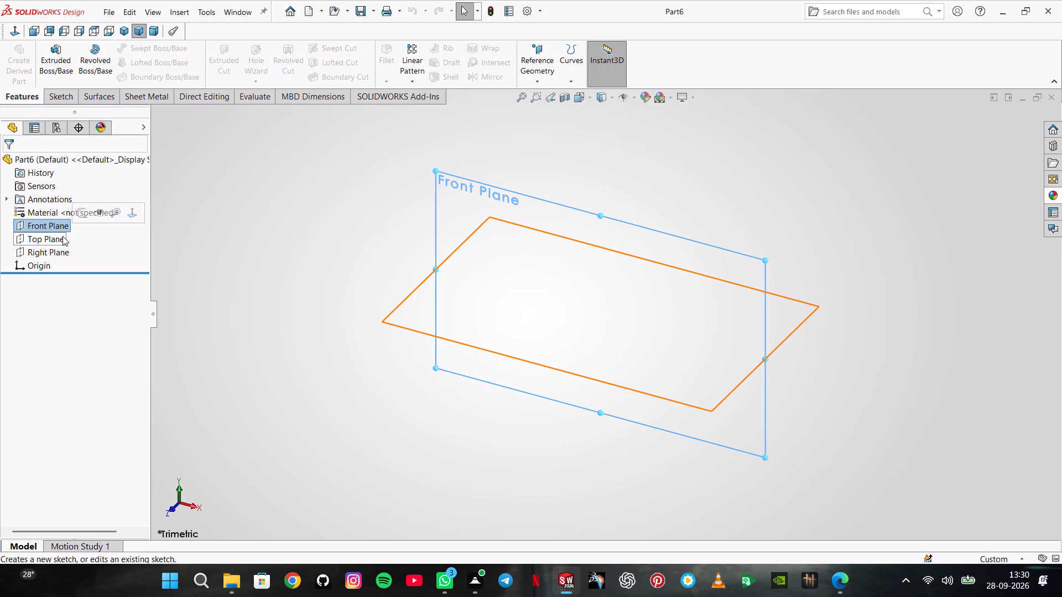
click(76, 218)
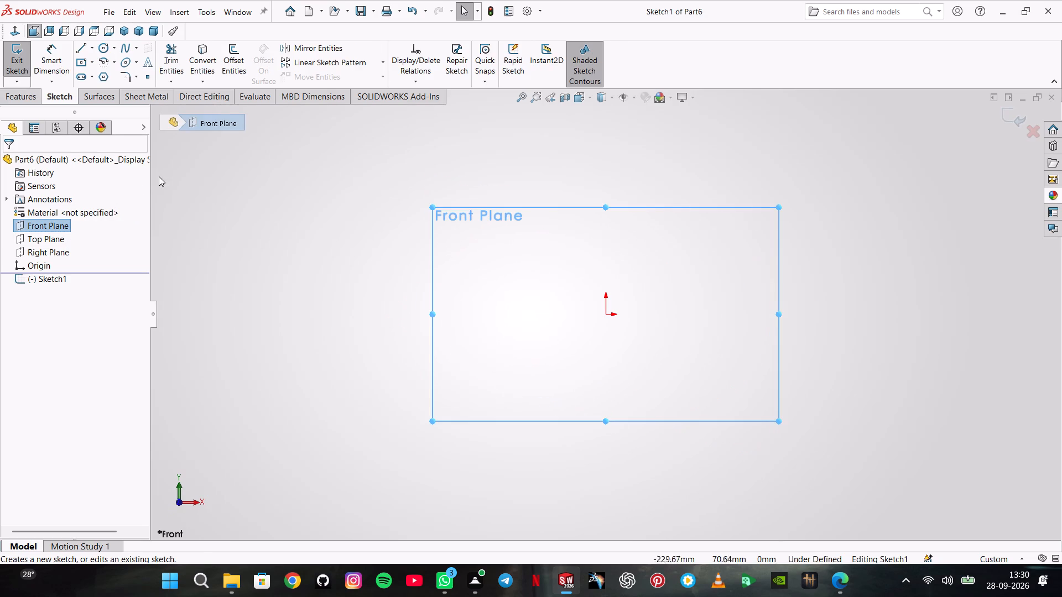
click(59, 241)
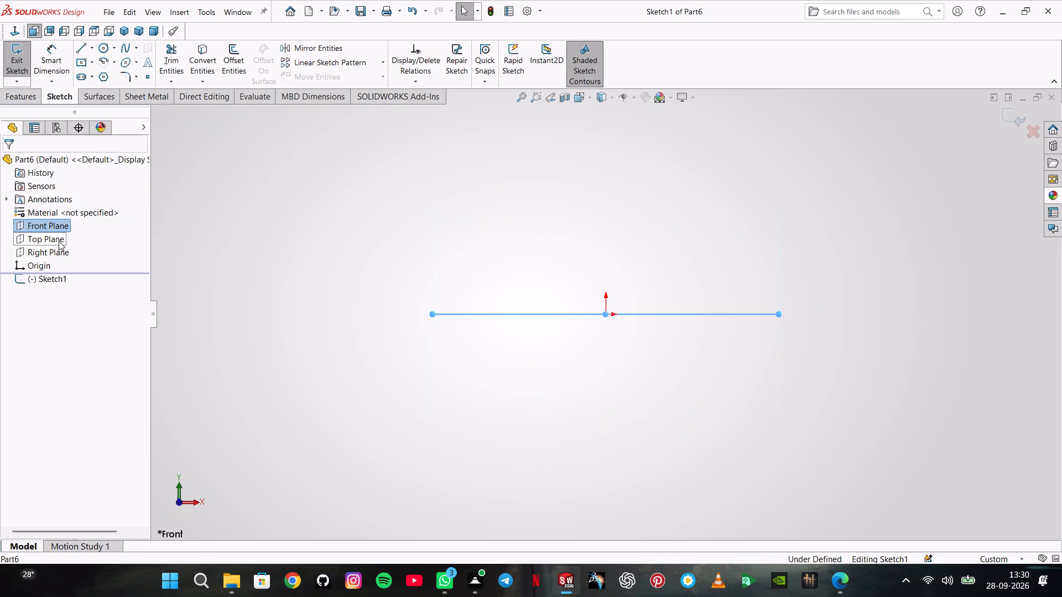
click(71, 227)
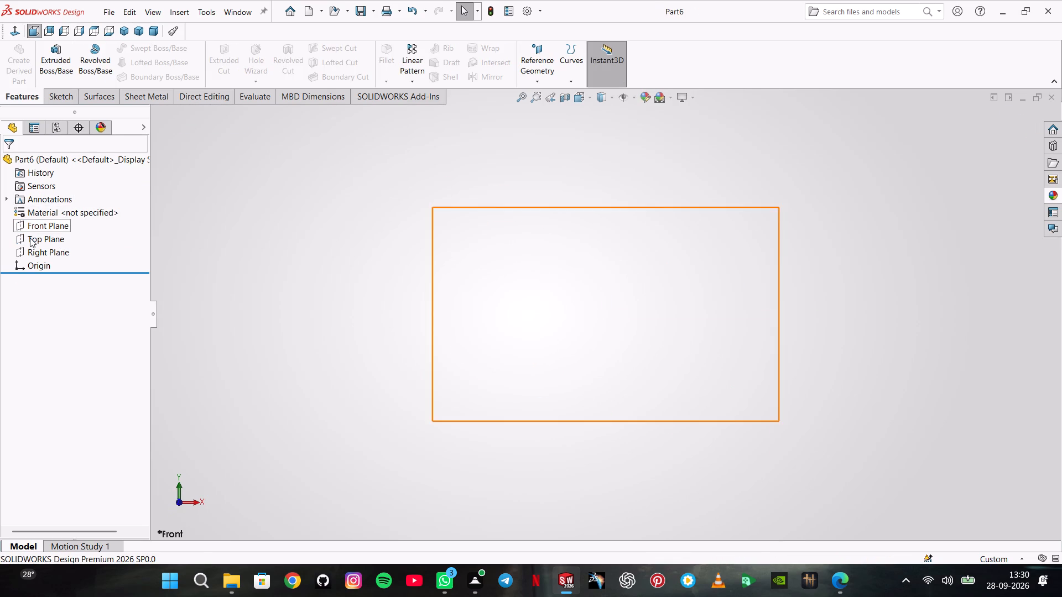
Start a sketch on the Top Plane and draw a center rectangle about 161 mm wide, centred on the origin.
click(30, 238)
click(40, 223)
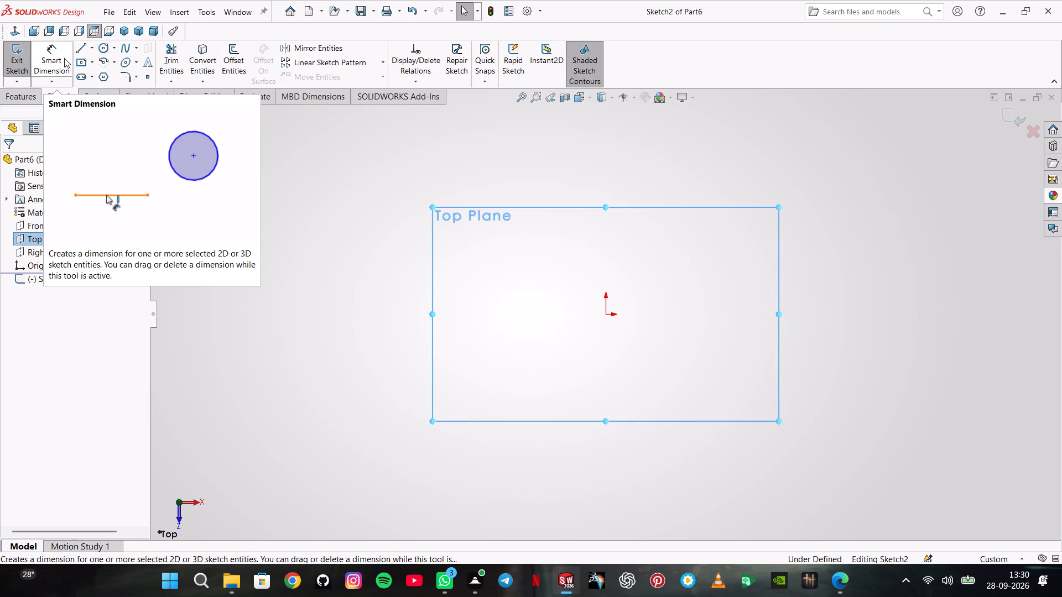
click(80, 60)
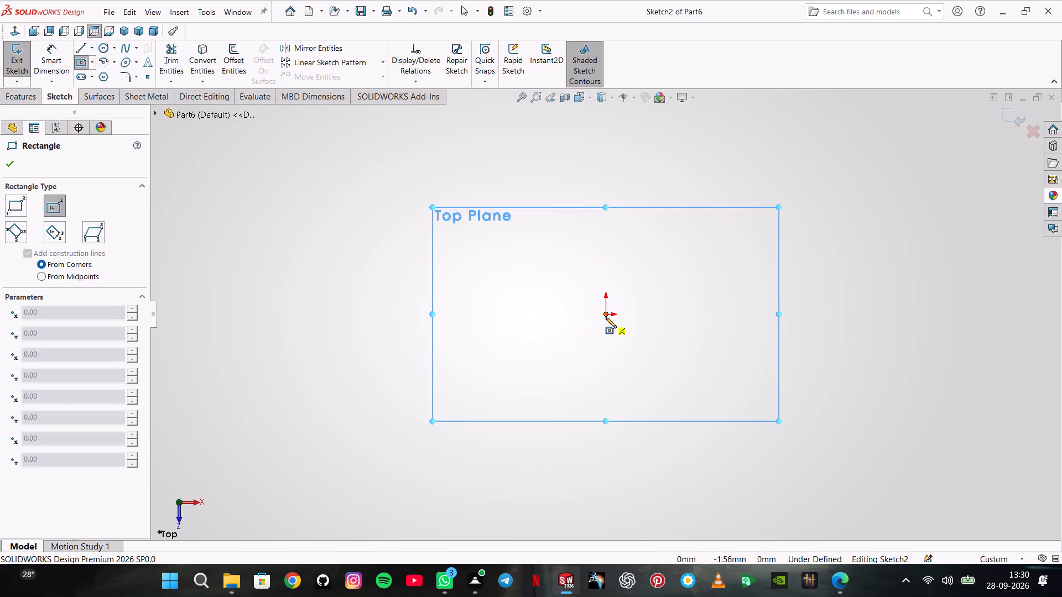
click(606, 316)
click(763, 406)
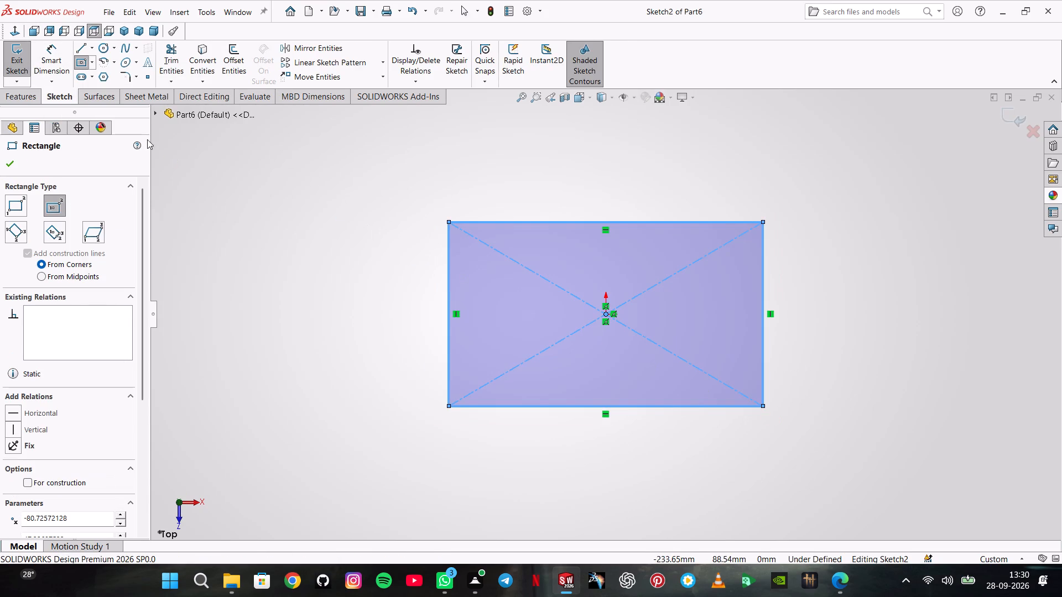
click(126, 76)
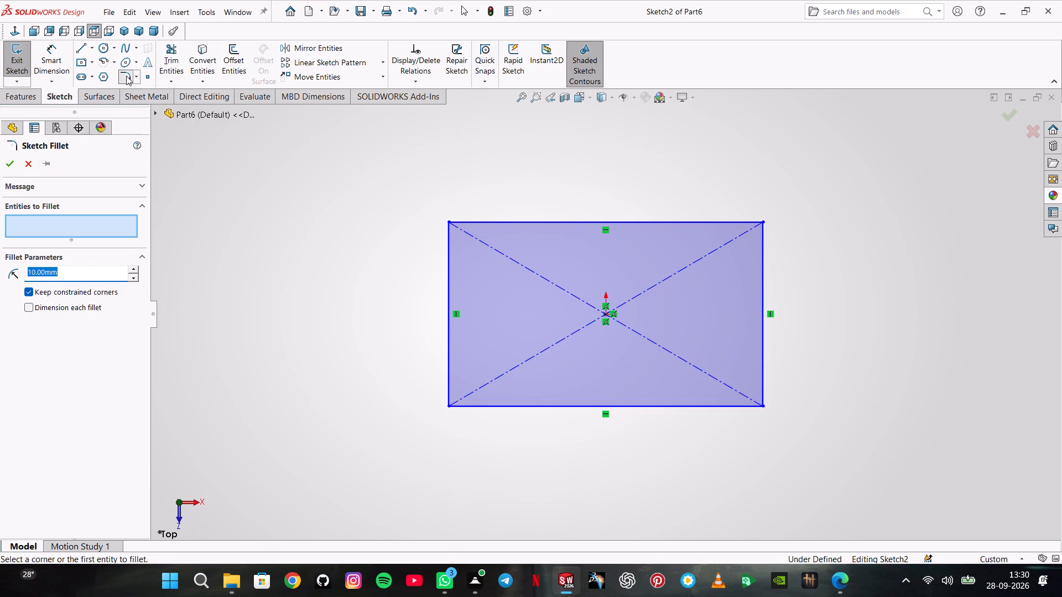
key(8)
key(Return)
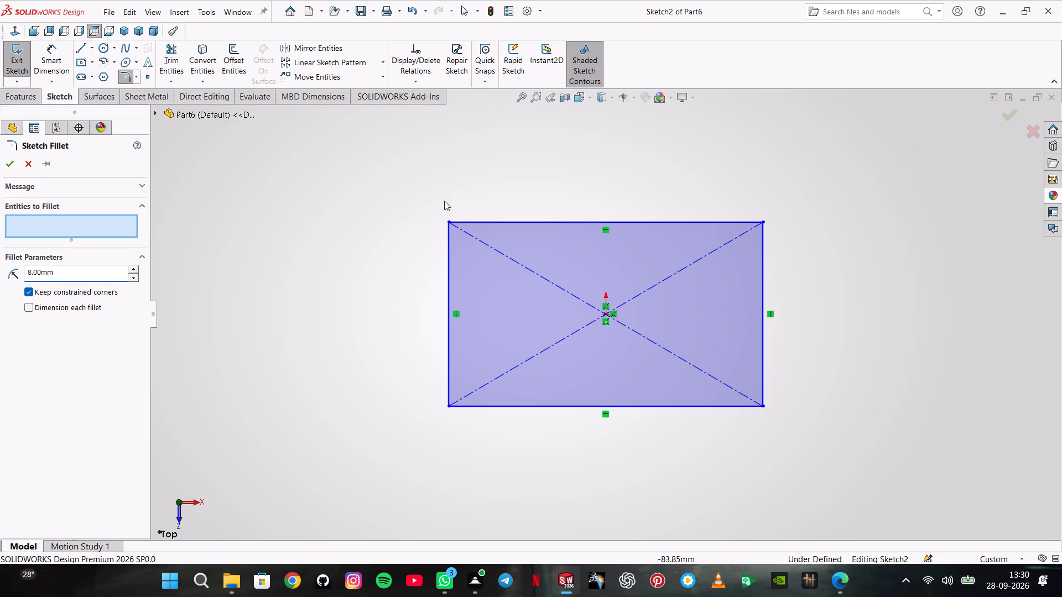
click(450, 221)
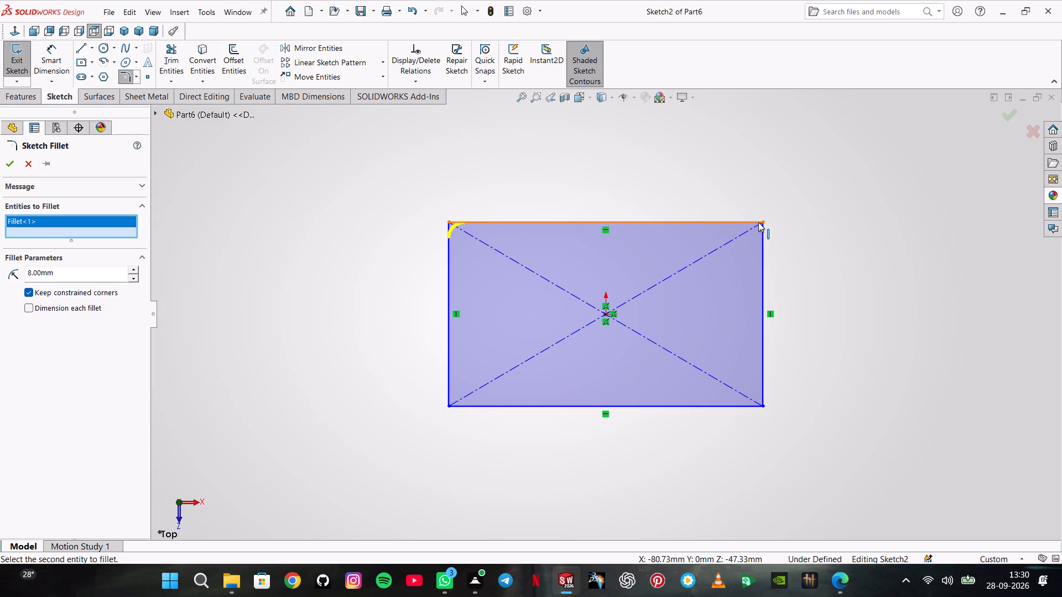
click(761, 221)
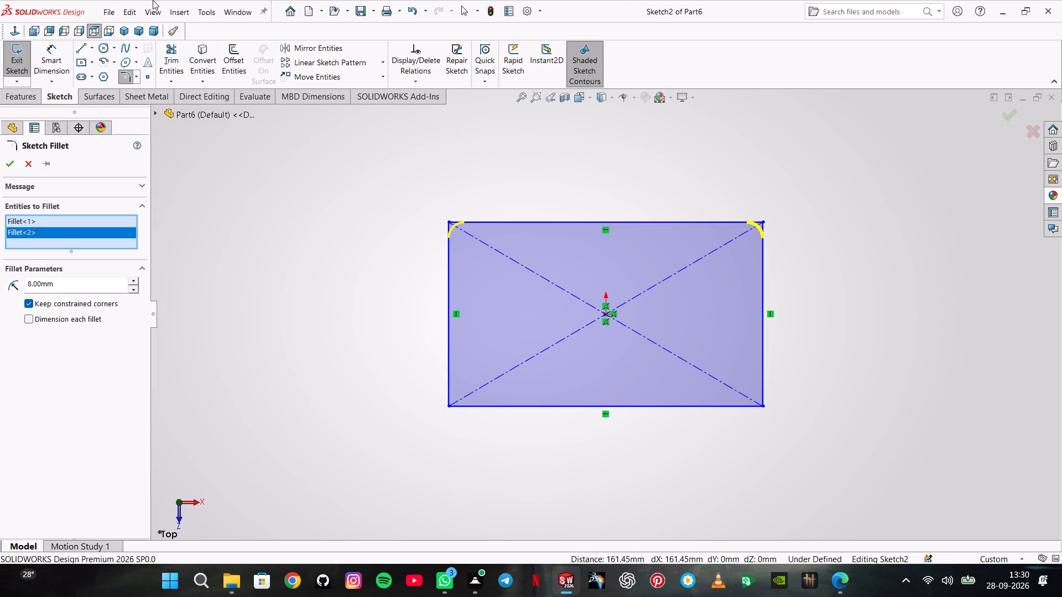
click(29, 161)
Dimension the rectangle with Smart Dimension to 60 mm wide and 30 mm high.
click(56, 64)
click(509, 223)
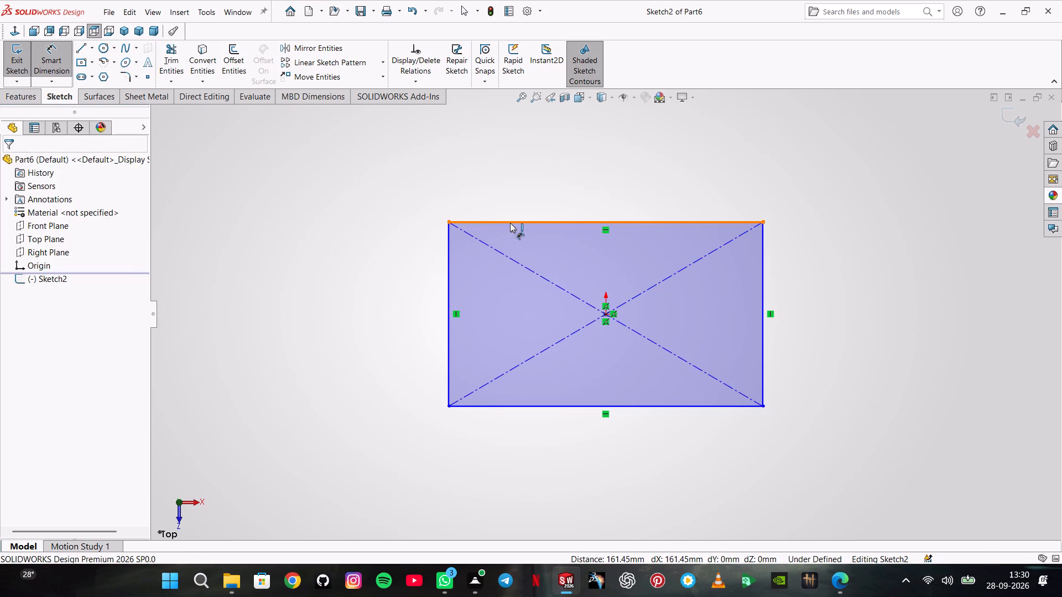
click(556, 170)
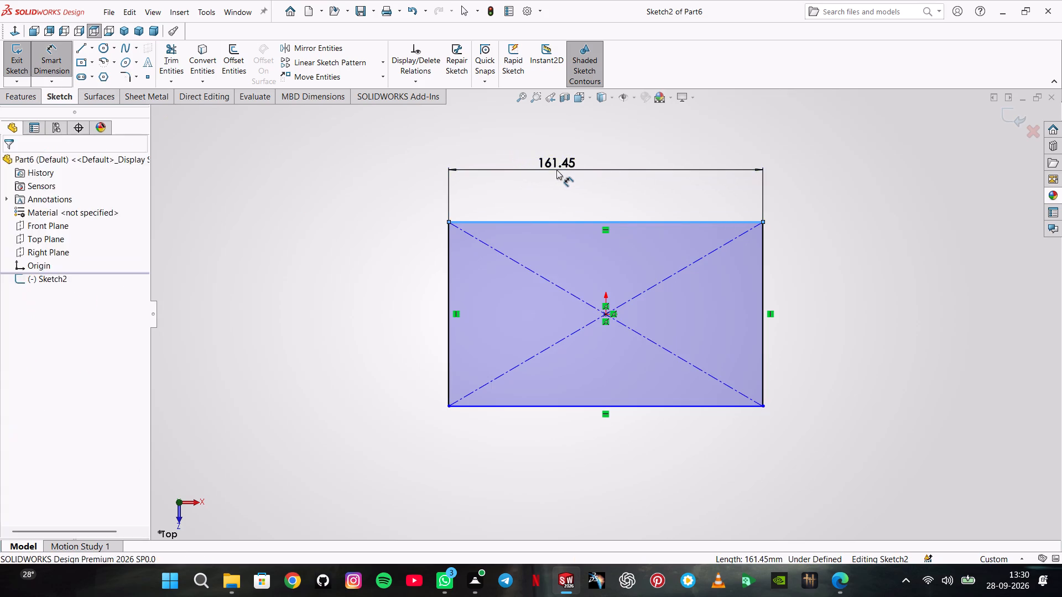
text(60)
key(Return)
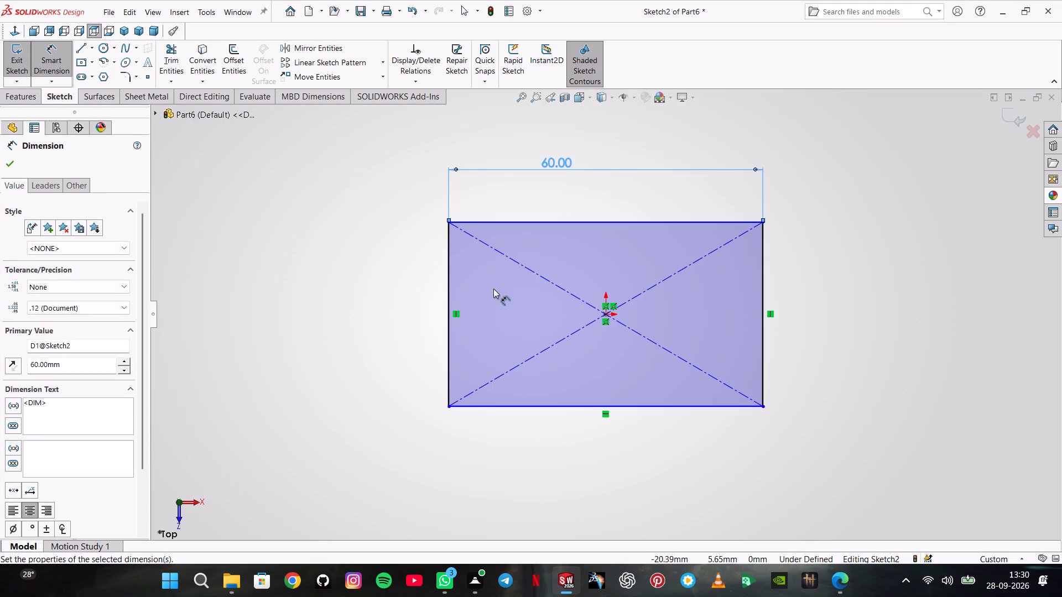
click(451, 281)
click(399, 283)
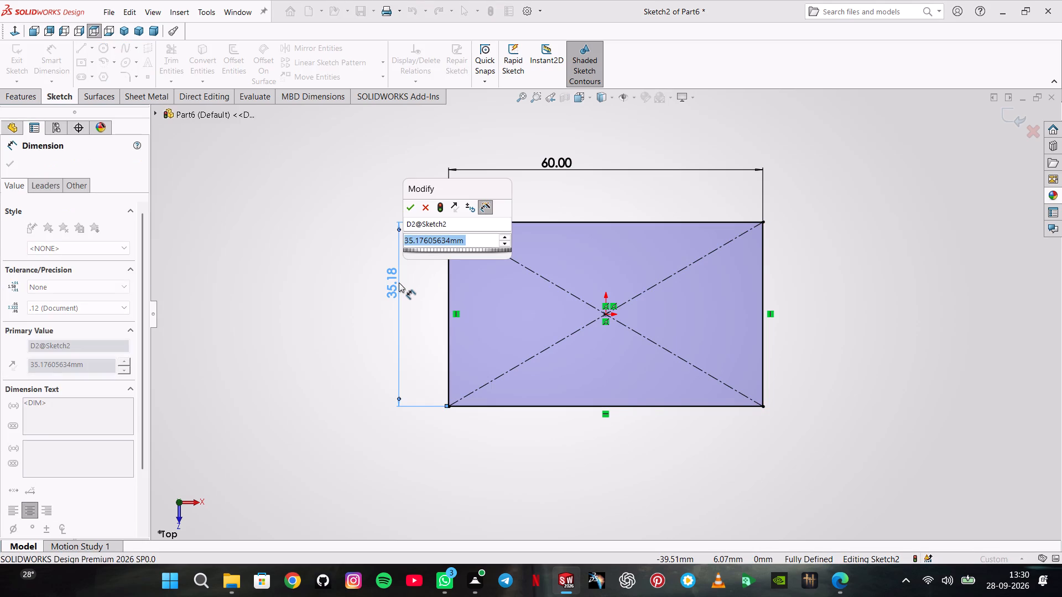
text(30)
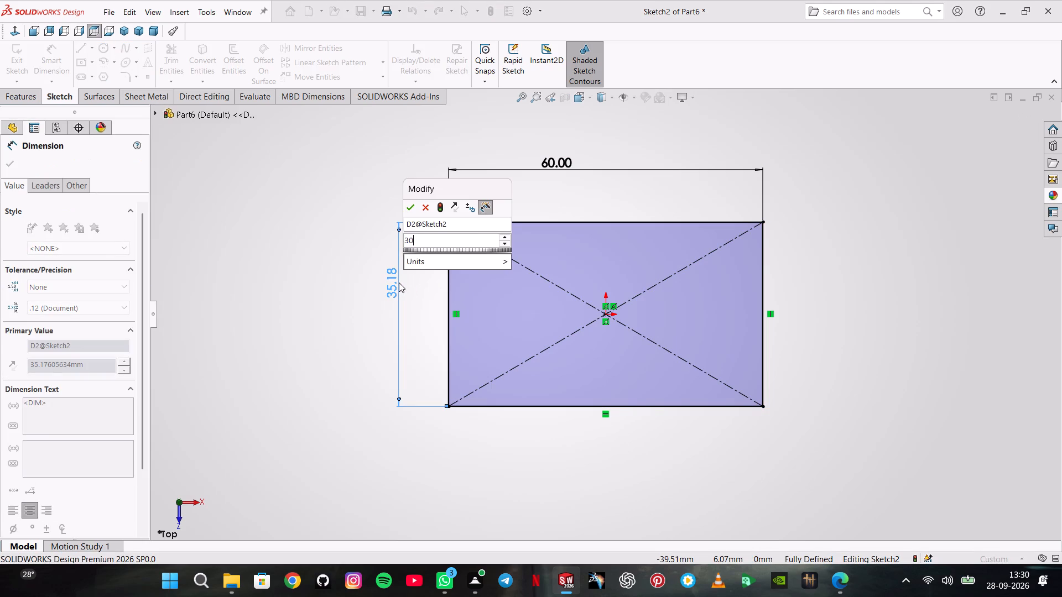
key(Return)
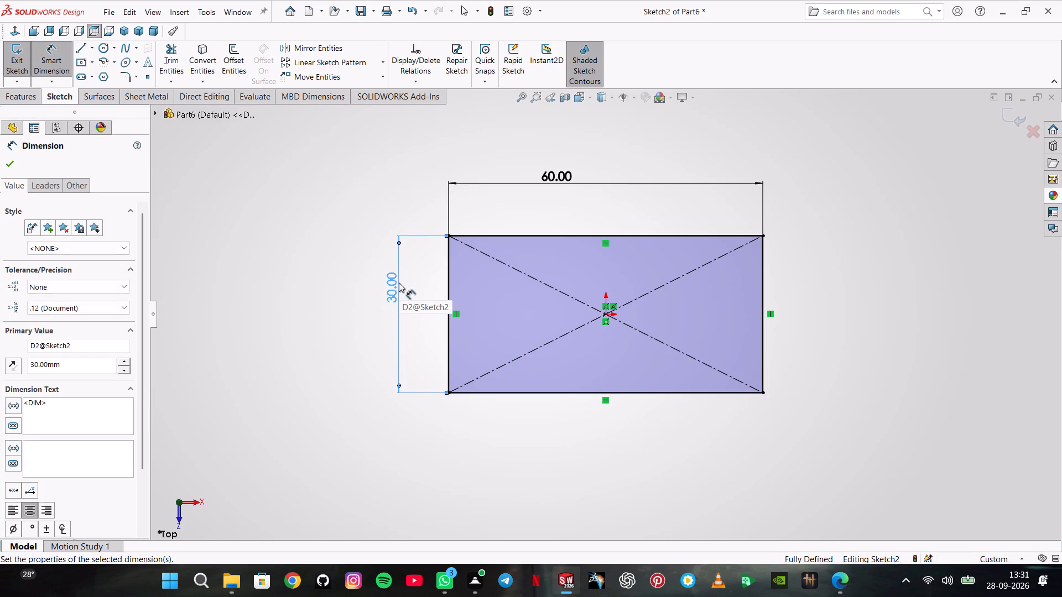
Draw a horizontal centerline about 46 mm long inside the rectangle, passing through the origin.
click(95, 53)
click(93, 80)
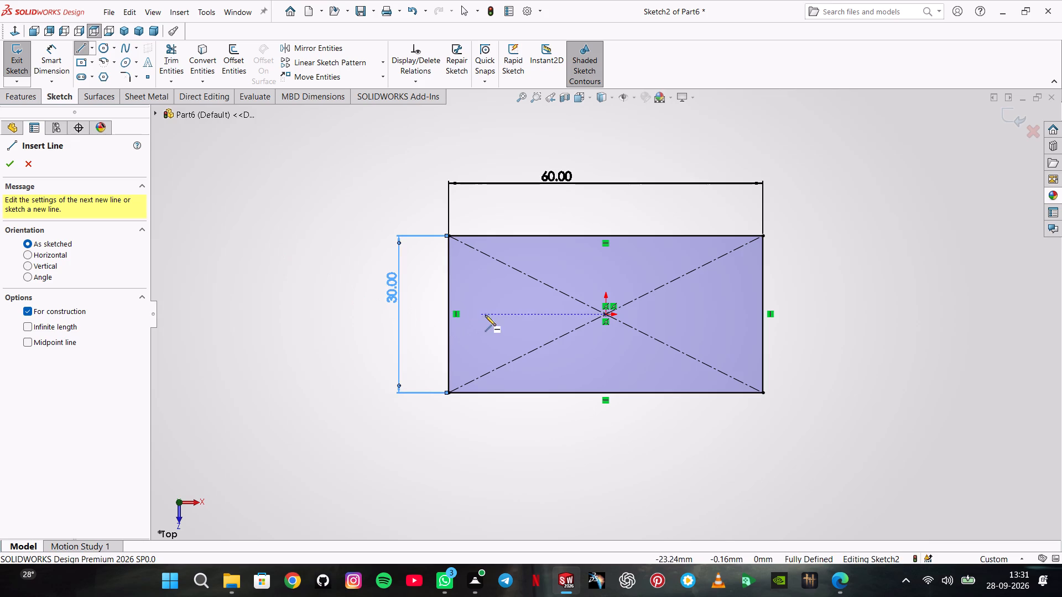
click(486, 315)
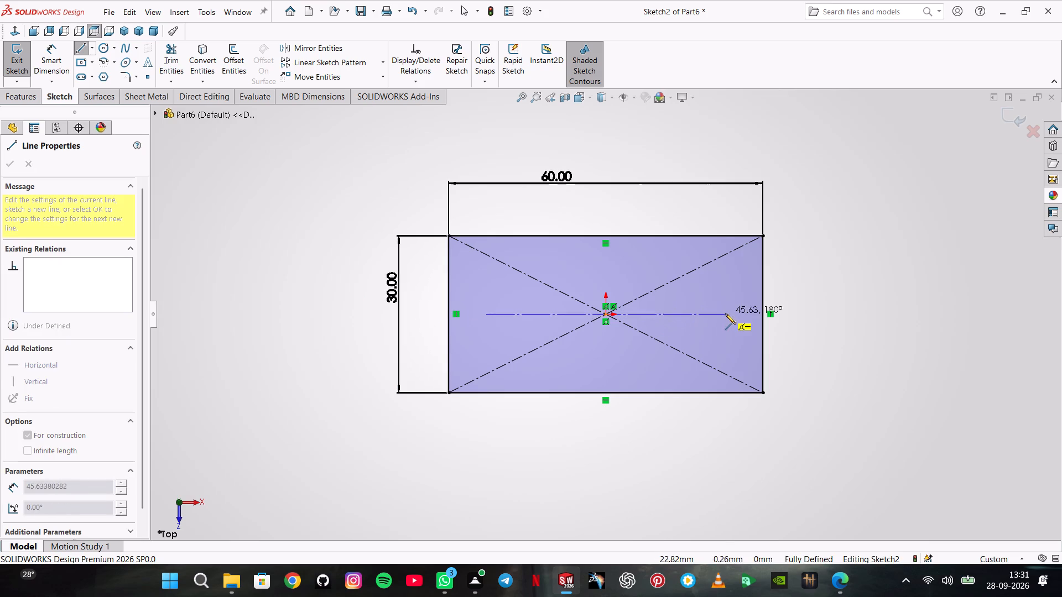
click(725, 313)
double_click(809, 273)
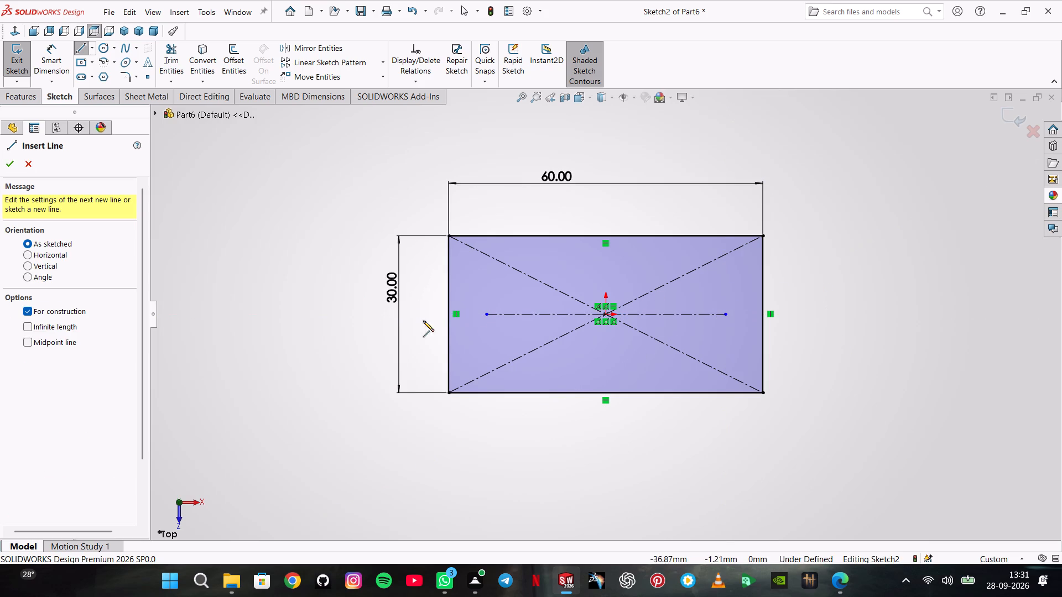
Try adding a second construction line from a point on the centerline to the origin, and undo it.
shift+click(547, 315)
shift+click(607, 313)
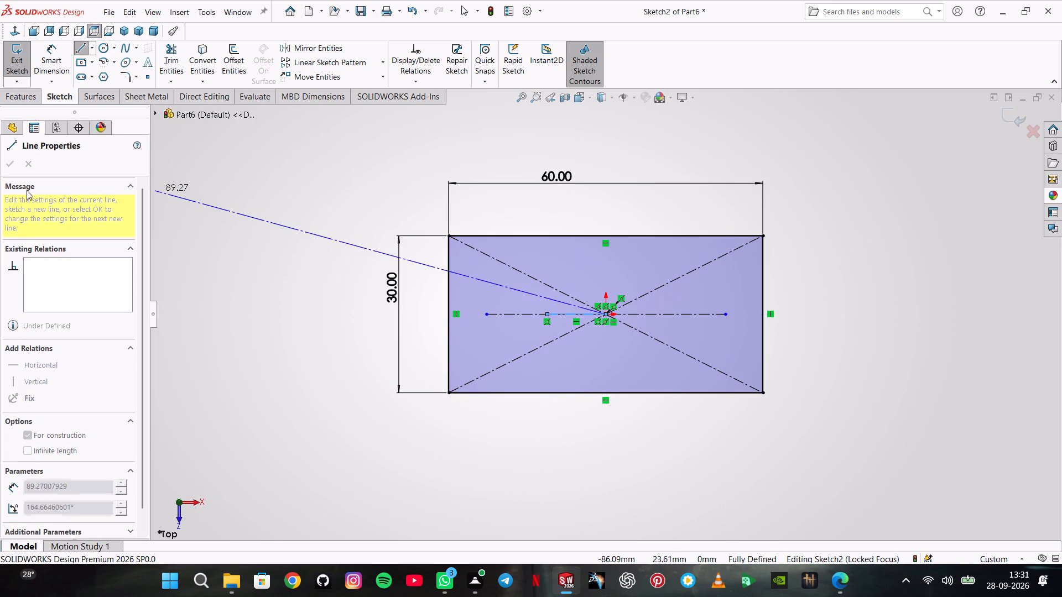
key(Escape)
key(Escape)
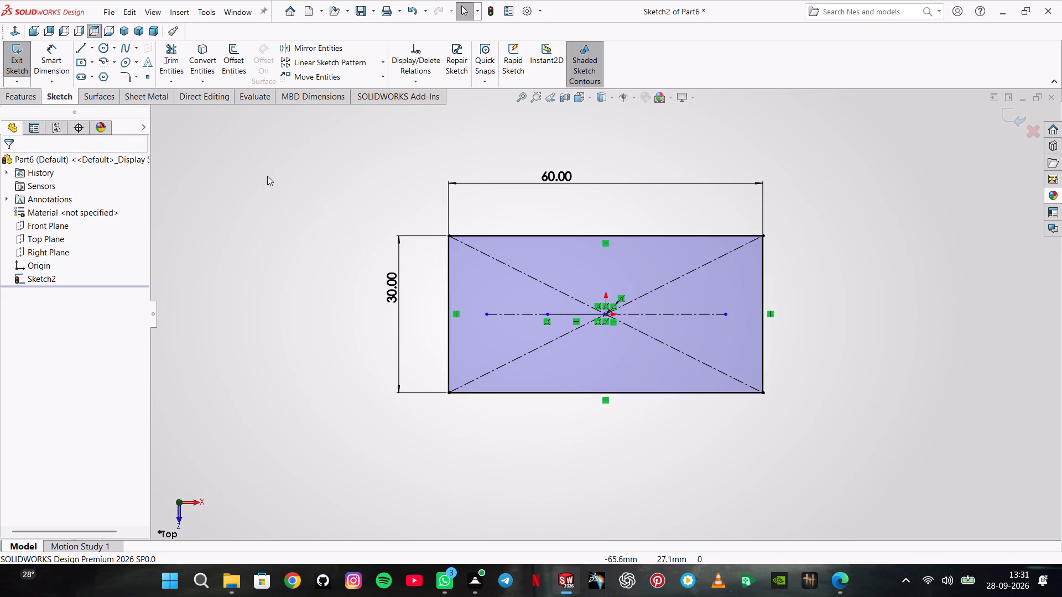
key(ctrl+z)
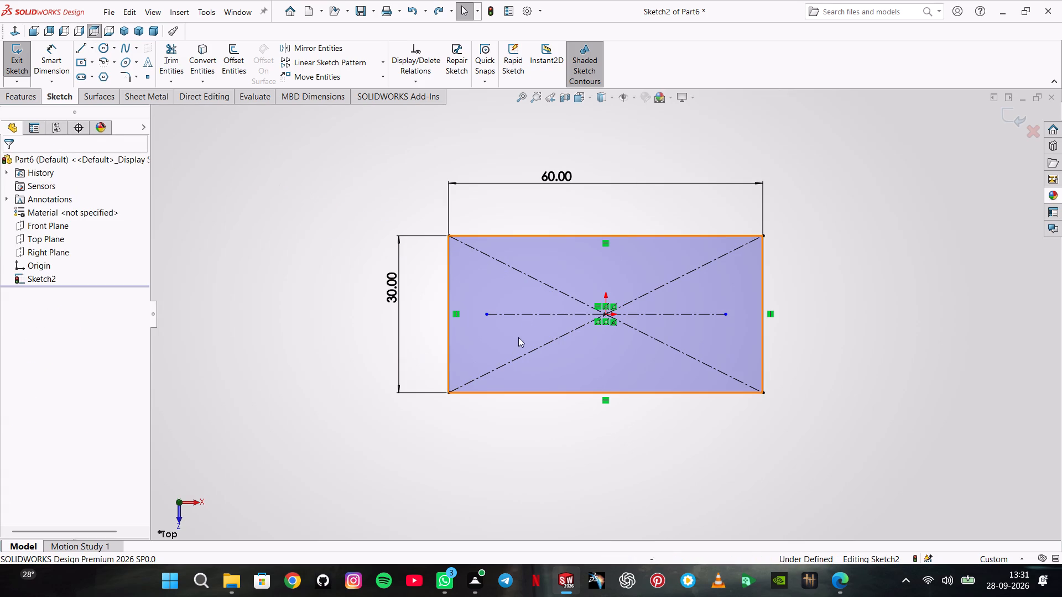
Add a Midpoint relation between the horizontal centerline and the rectangle's centre point.
click(531, 317)
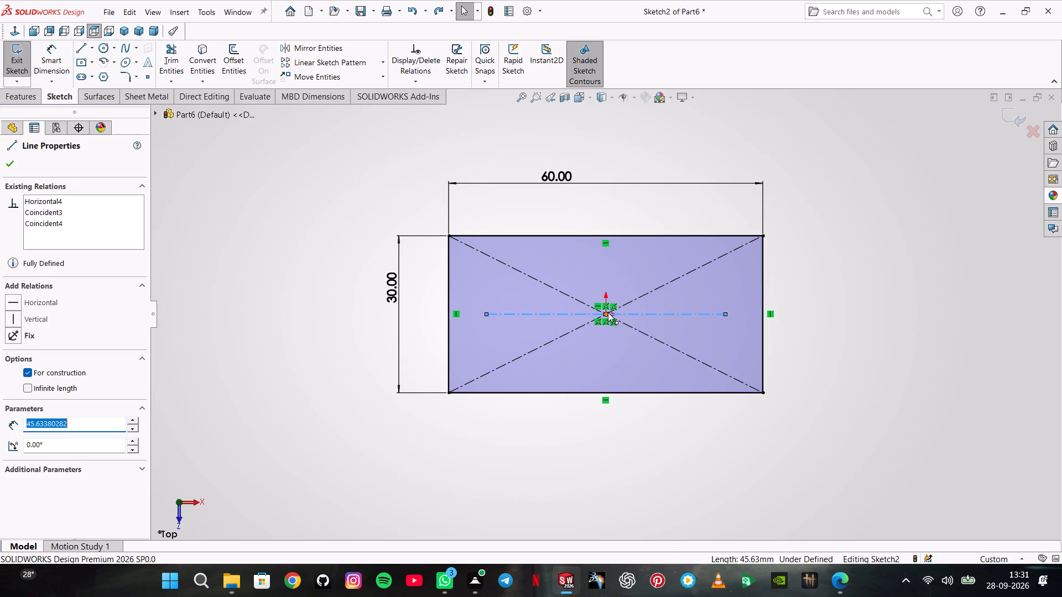
shift+click(607, 312)
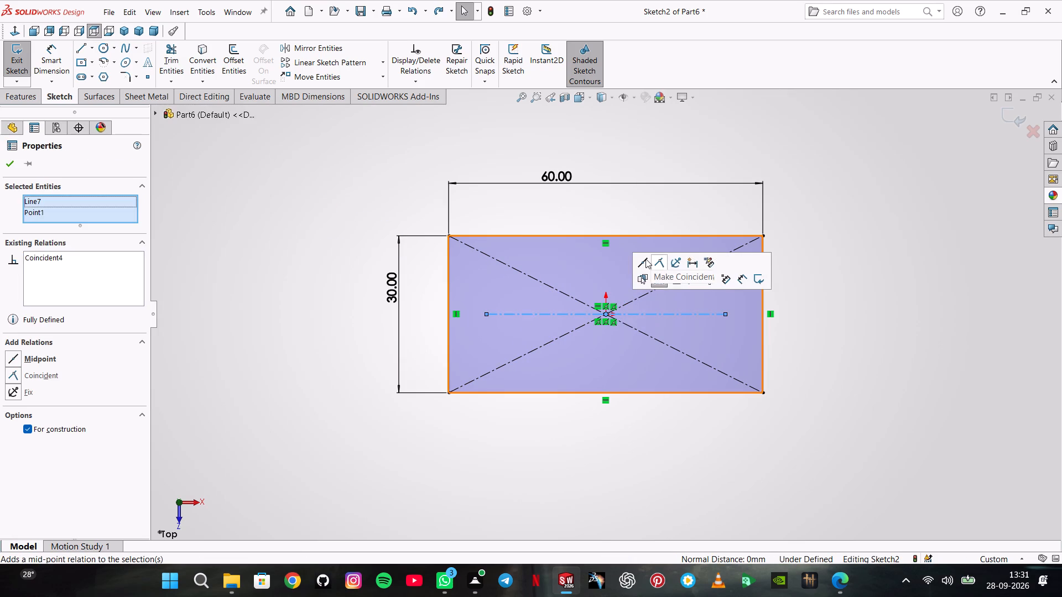
click(645, 259)
click(294, 222)
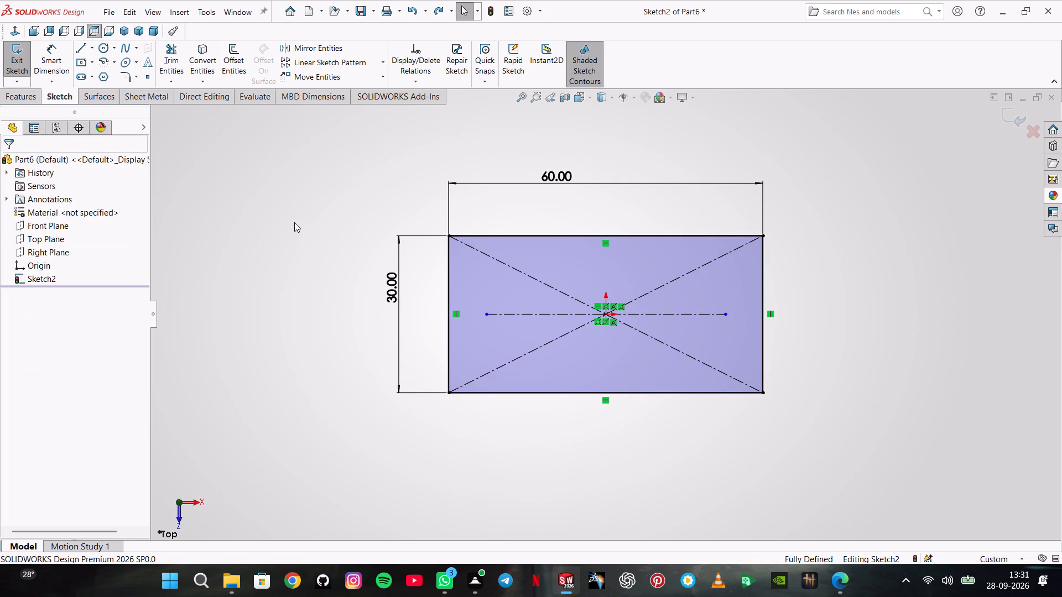
Dimension the horizontal centerline's length to 40 mm.
click(49, 71)
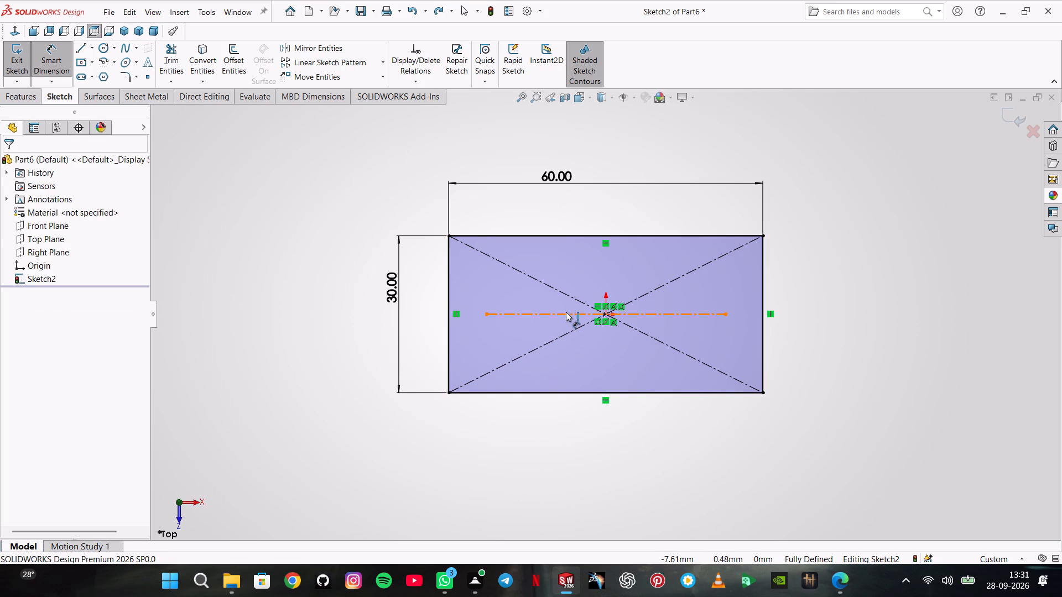
click(566, 312)
click(601, 206)
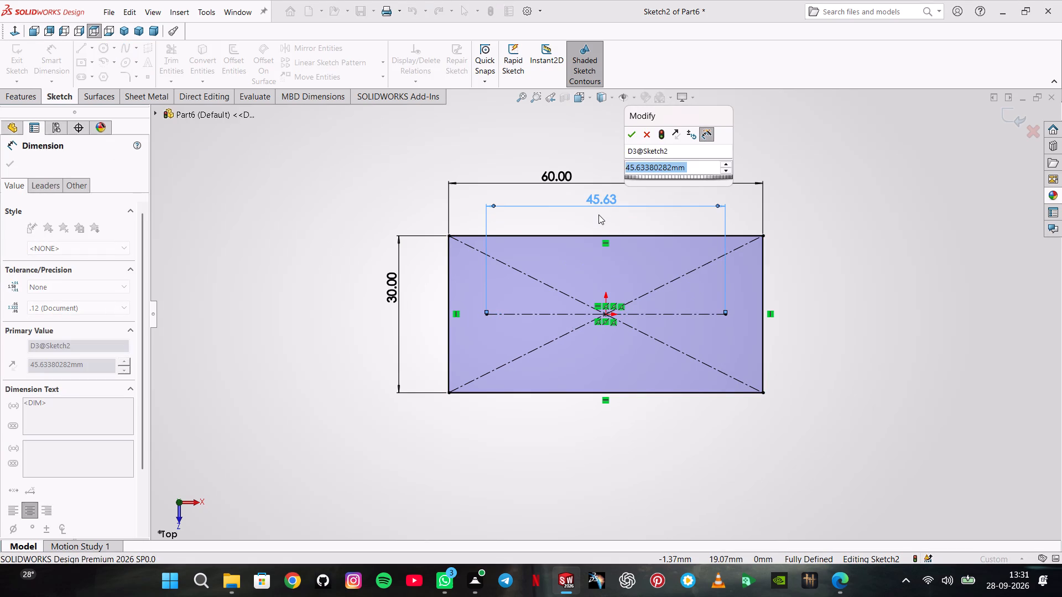
text(40)
key(Return)
click(6, 163)
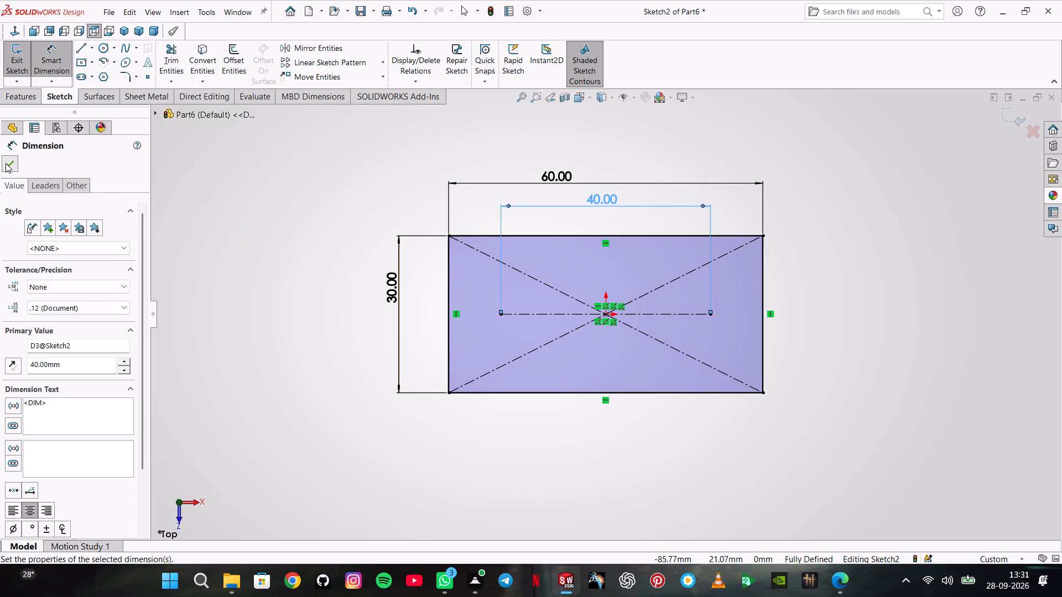
Draw two circles centred on the ends of the horizontal centerline, the one at the -X end about 8.5 mm in diameter.
click(103, 49)
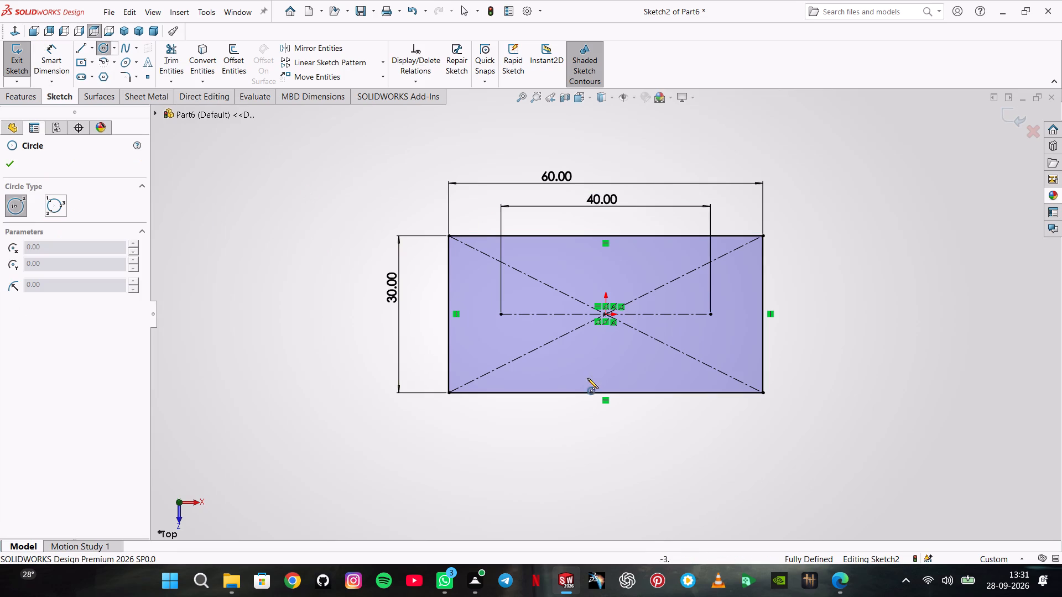
click(504, 314)
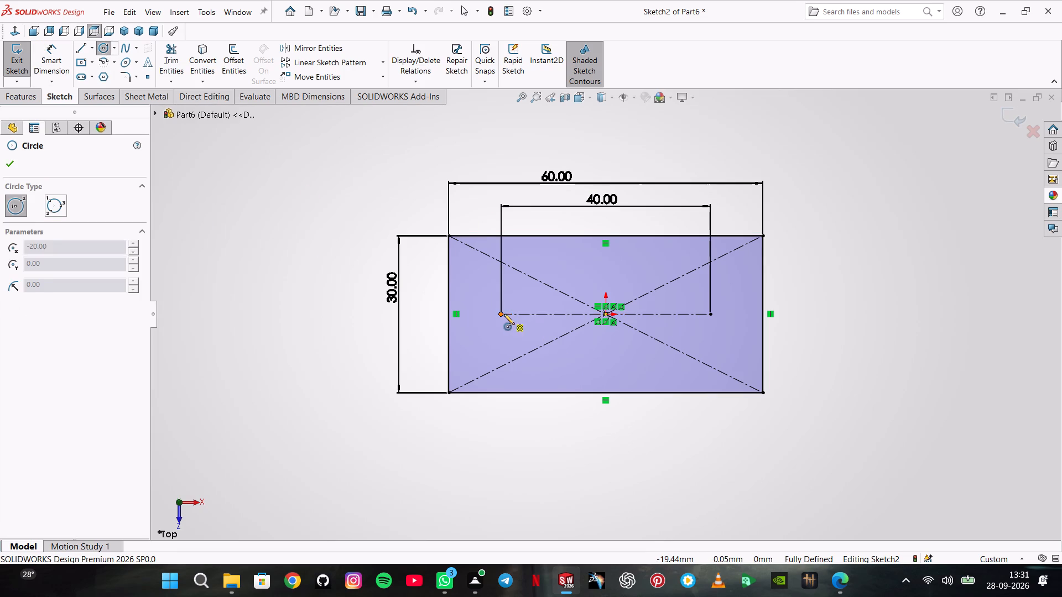
click(512, 333)
click(712, 316)
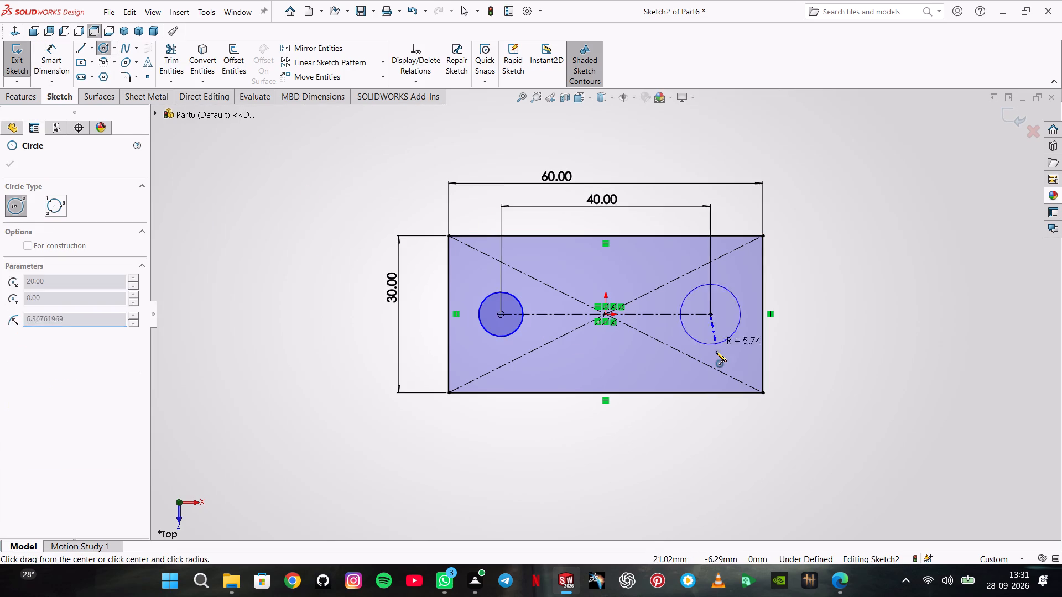
click(716, 352)
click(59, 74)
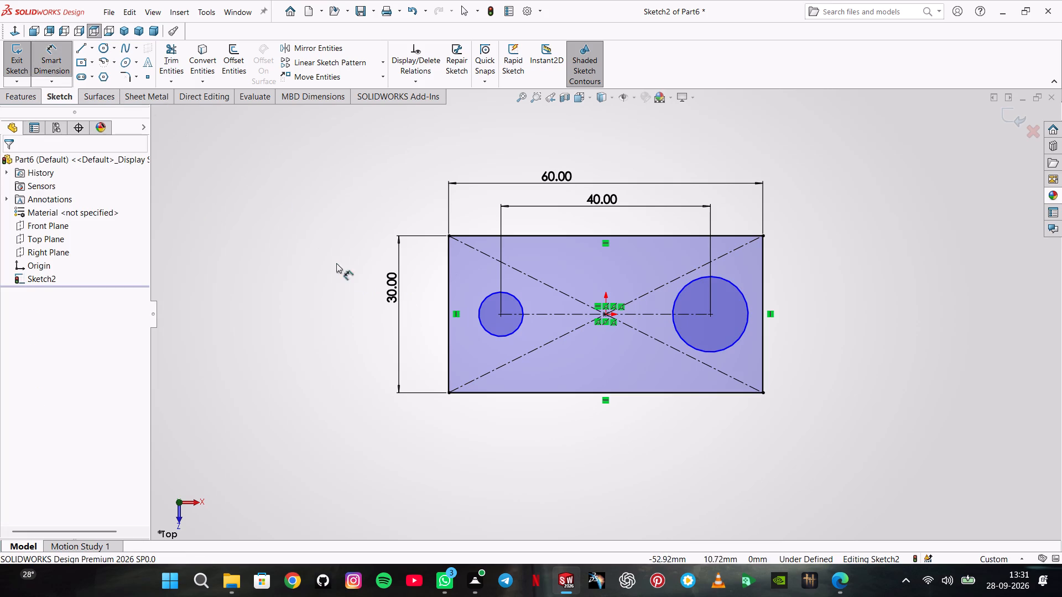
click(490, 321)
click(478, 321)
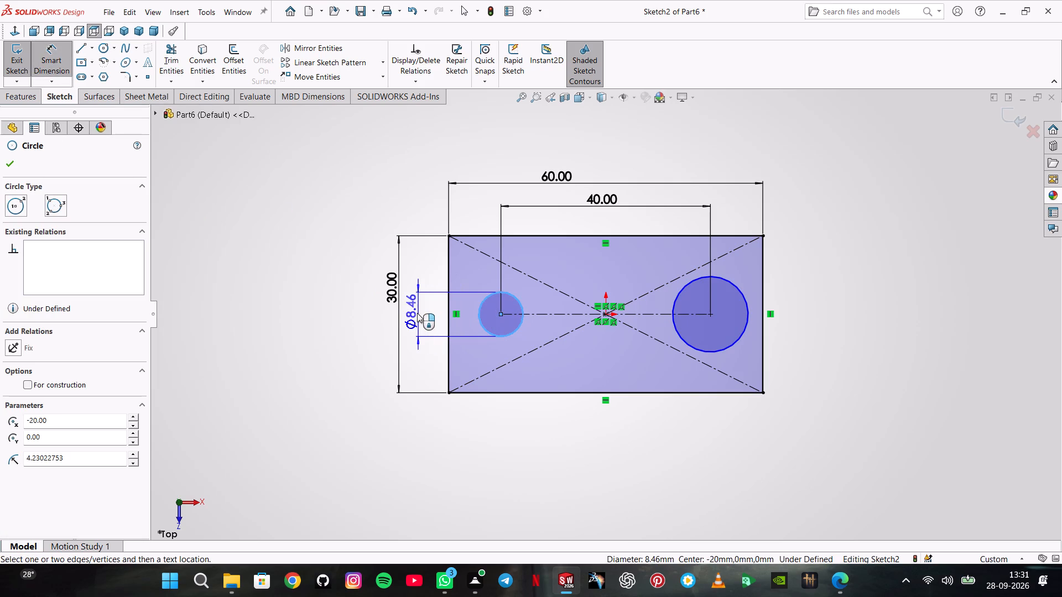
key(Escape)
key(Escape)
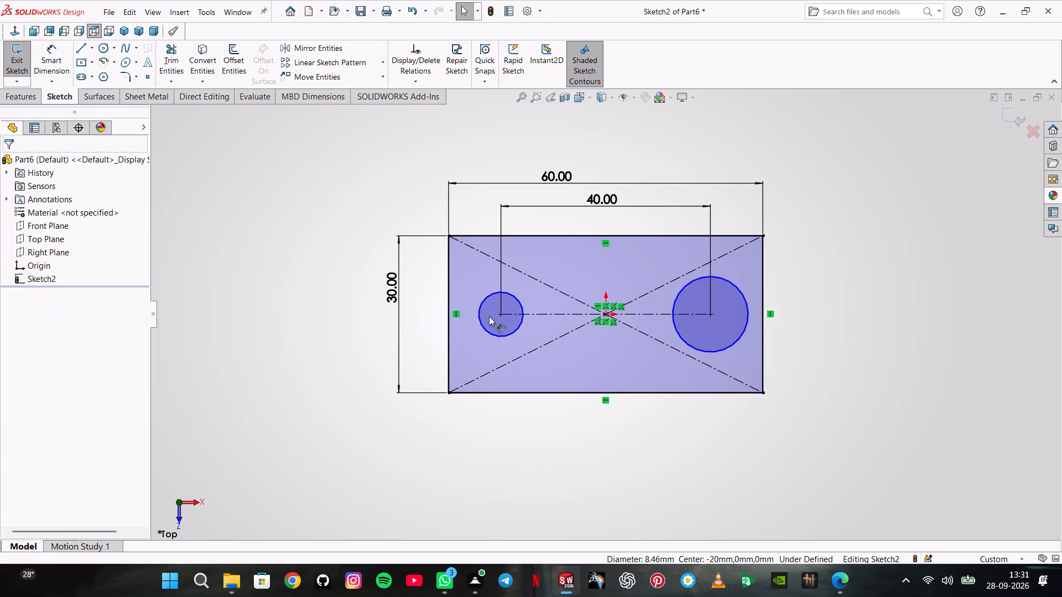
Add an Equal relation between the two circles.
click(492, 317)
ctrl+click(696, 324)
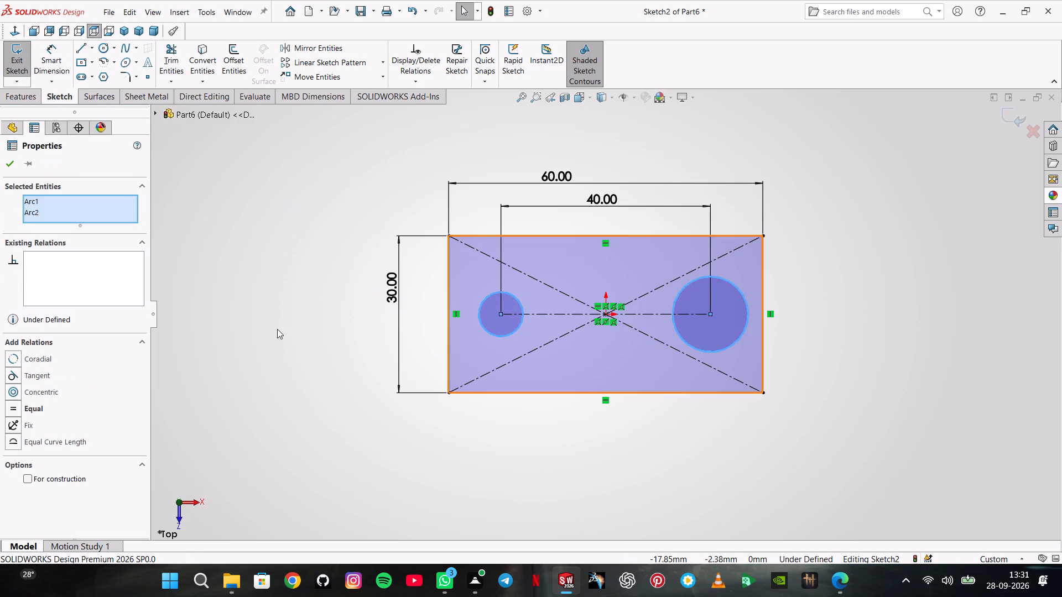
click(40, 411)
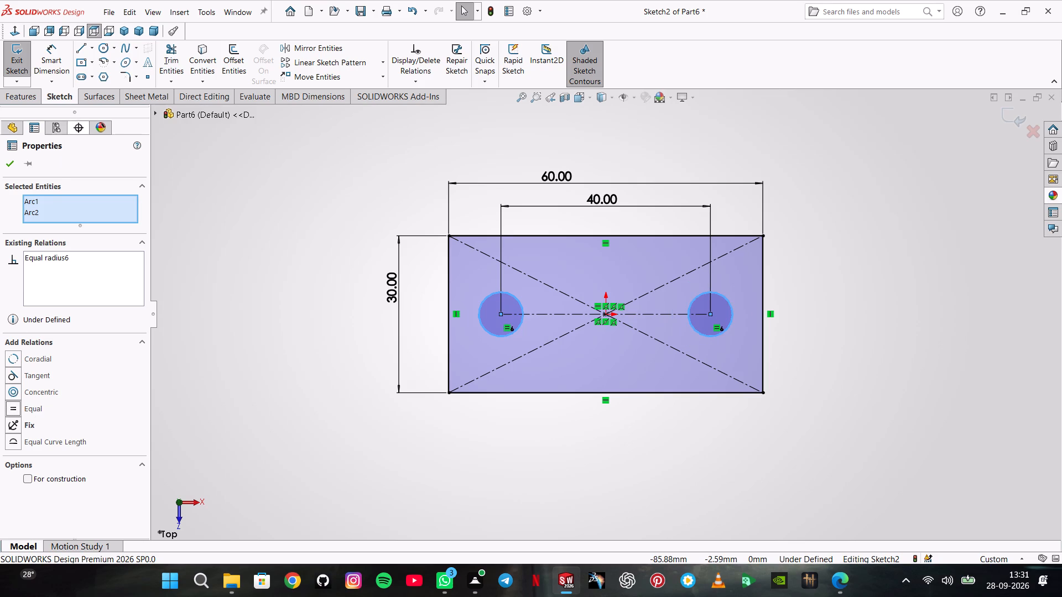
Dimension the diameter of the circle at the centerline's -X end to 8 mm.
click(55, 58)
click(483, 327)
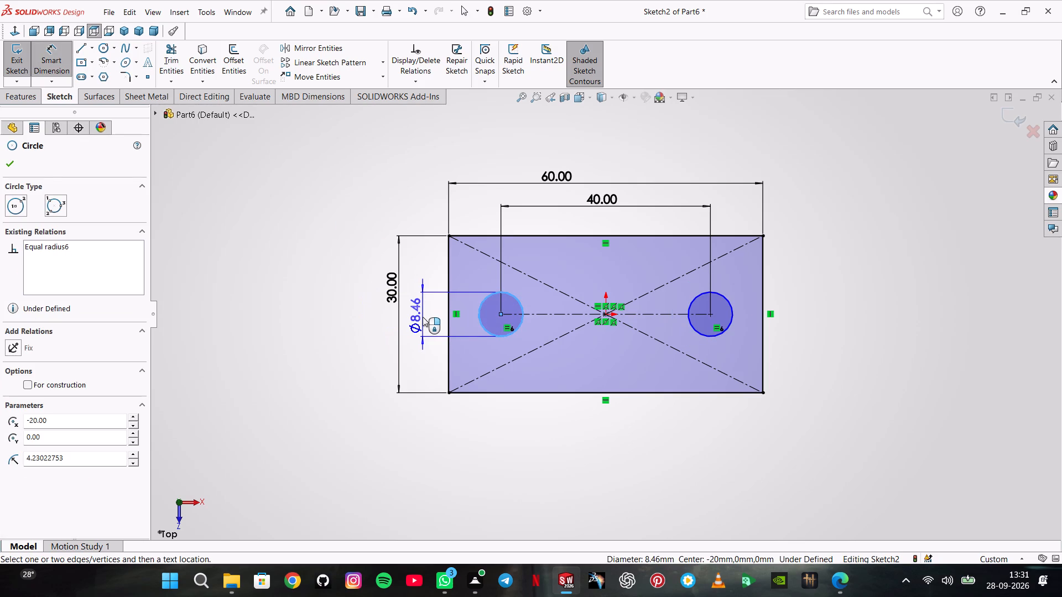
click(423, 317)
key(8)
key(Return)
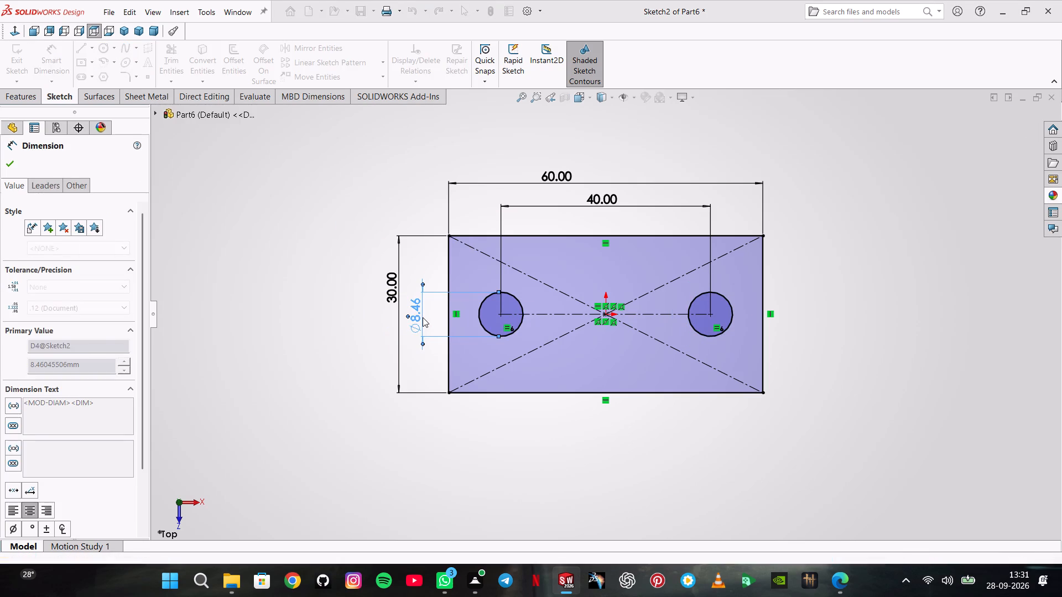
click(14, 166)
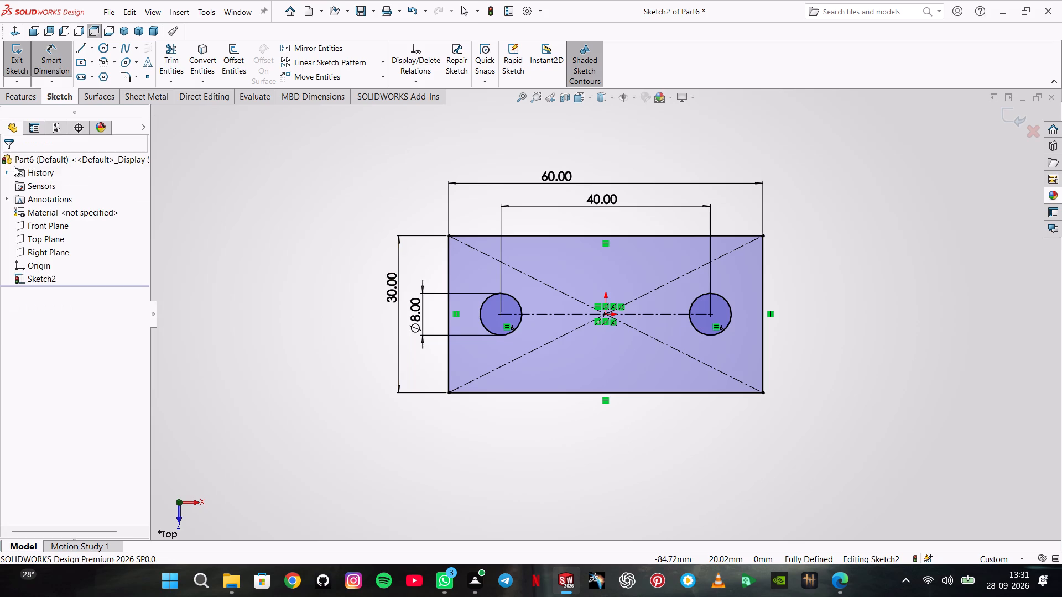
Apply 8 mm sketch fillets to all four corners of the rectangle.
click(131, 81)
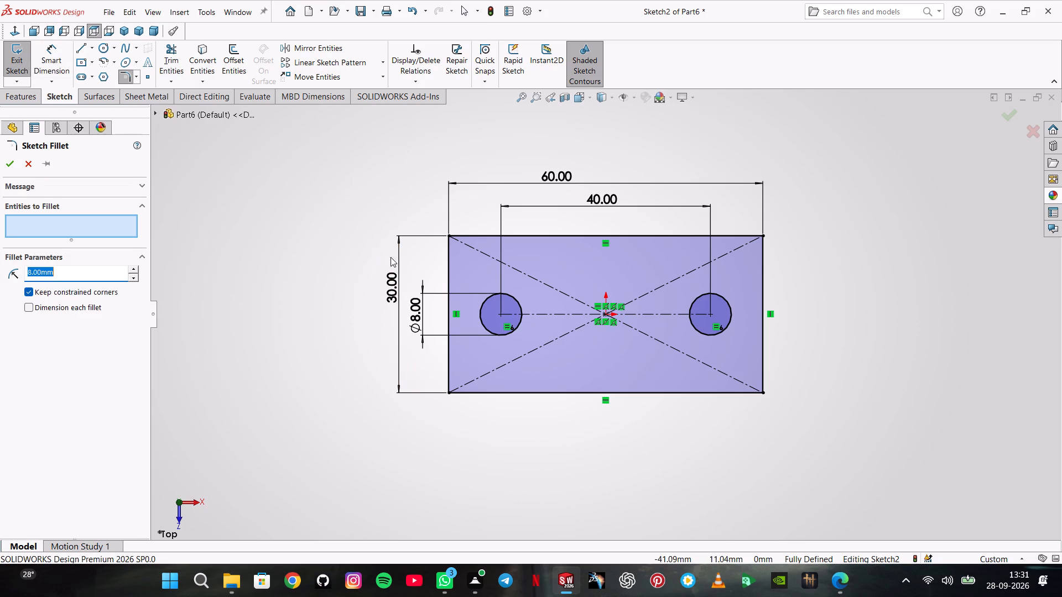
click(451, 234)
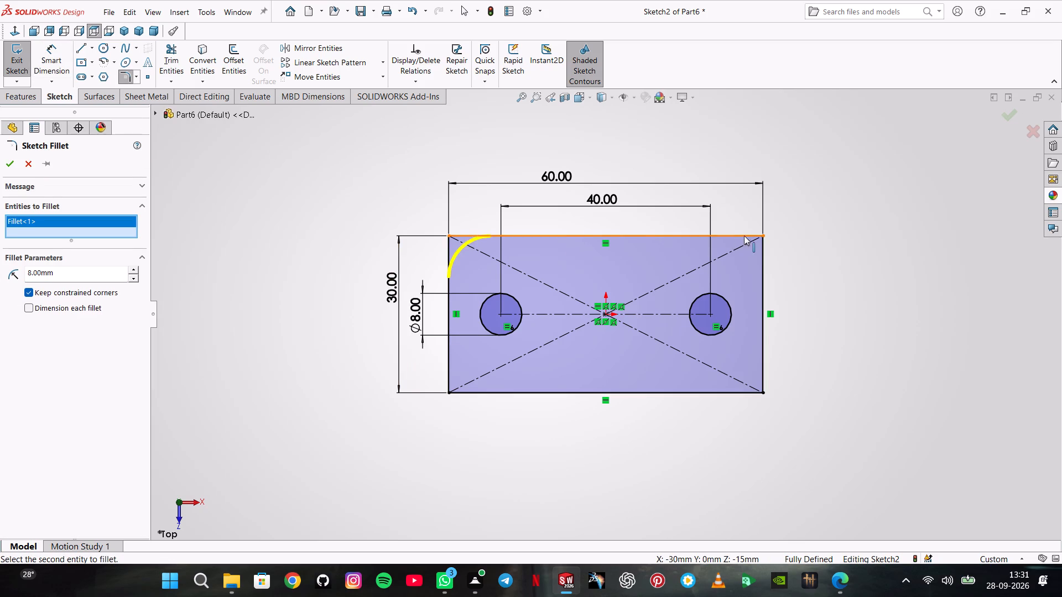
click(766, 233)
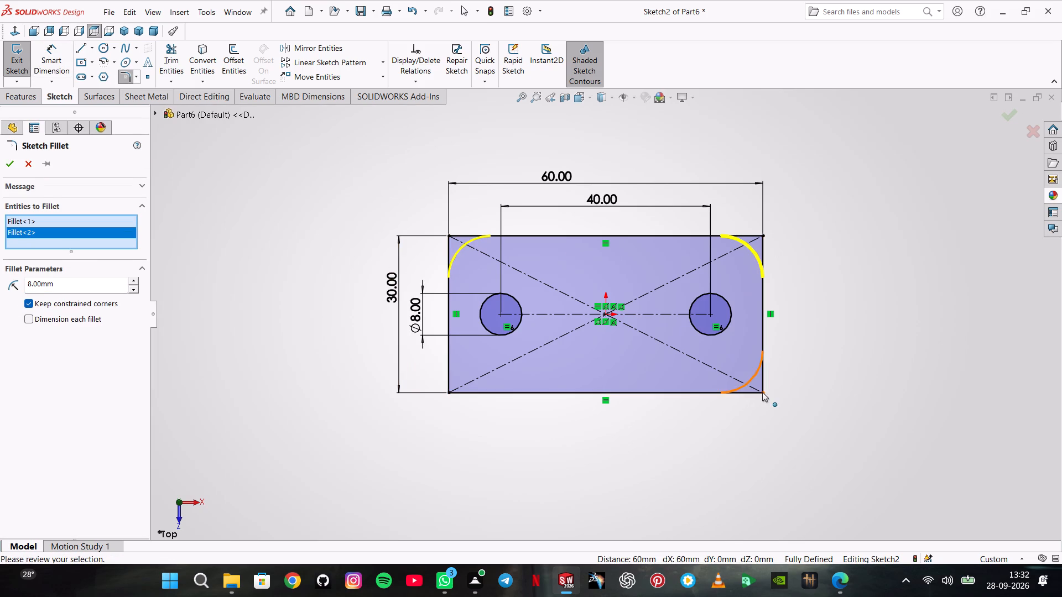
click(762, 392)
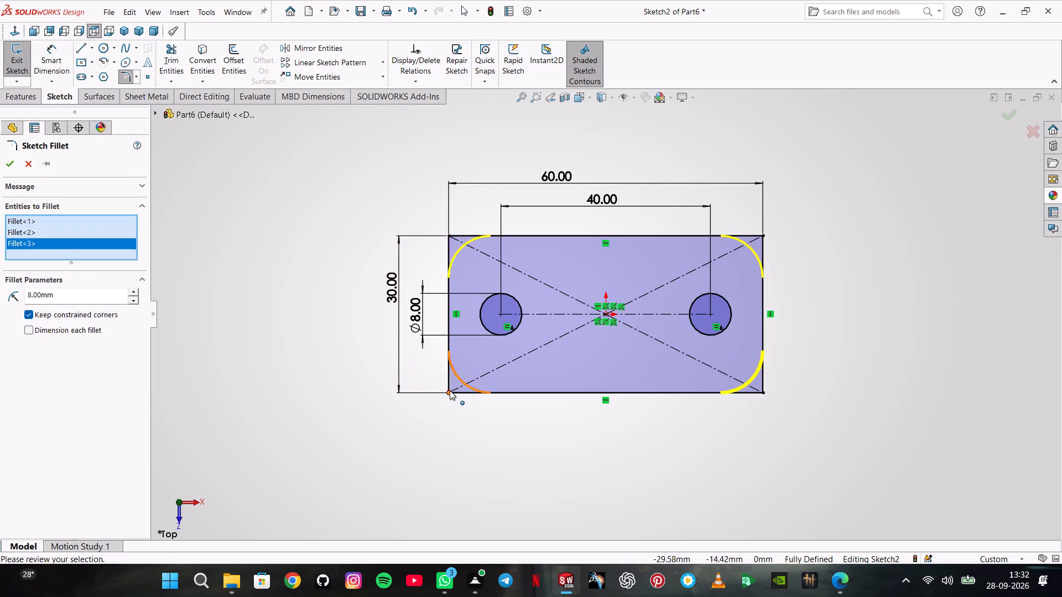
click(450, 391)
click(15, 162)
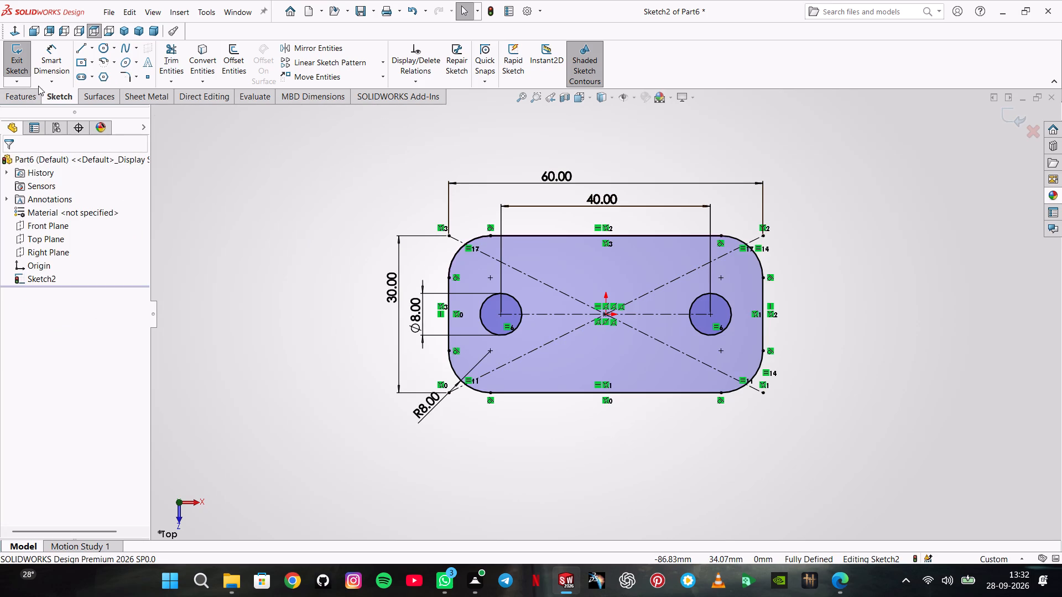
Exit the sketch and extrude the plate profile as a Blind boss 5 mm thick.
click(28, 68)
click(25, 98)
click(53, 75)
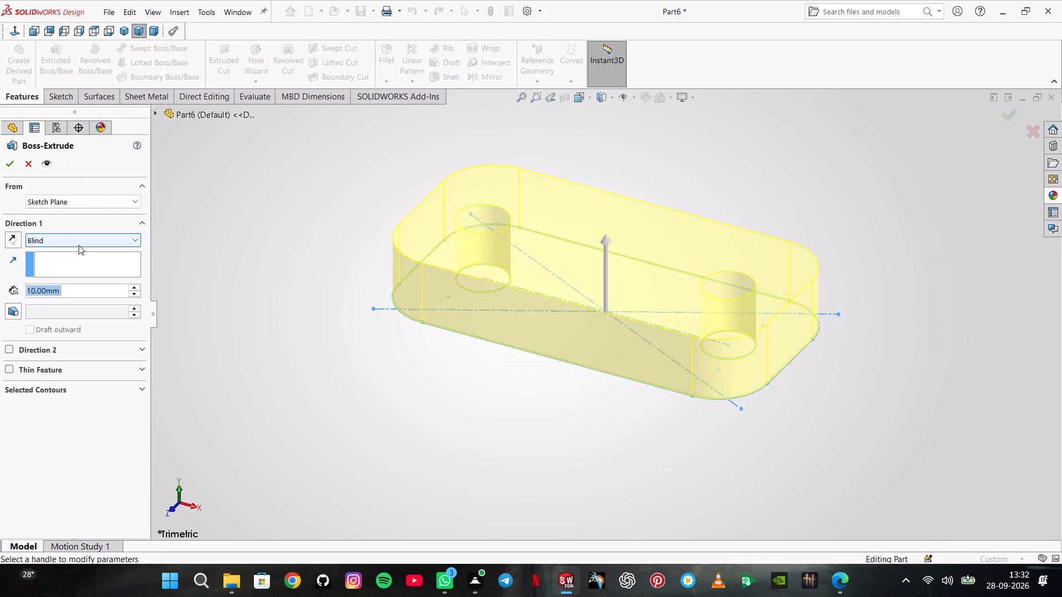
key(5)
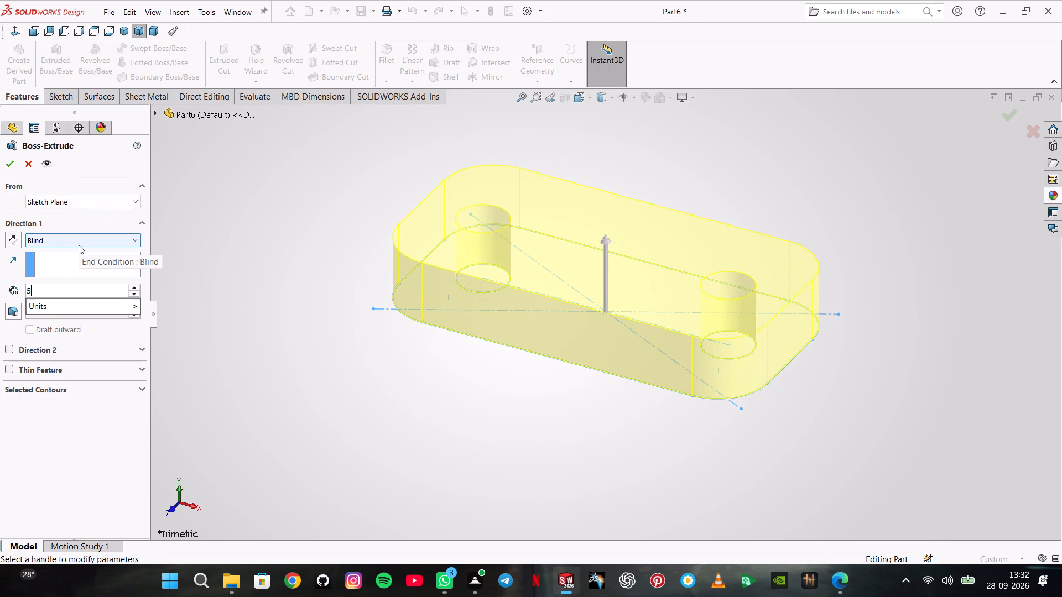
key(Return)
key(Return)
click(336, 271)
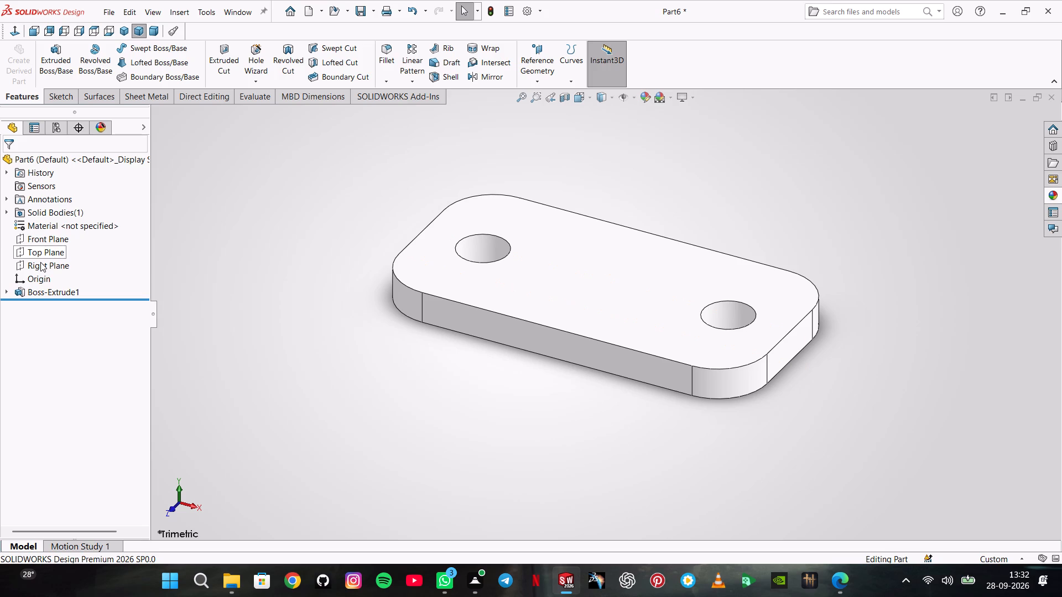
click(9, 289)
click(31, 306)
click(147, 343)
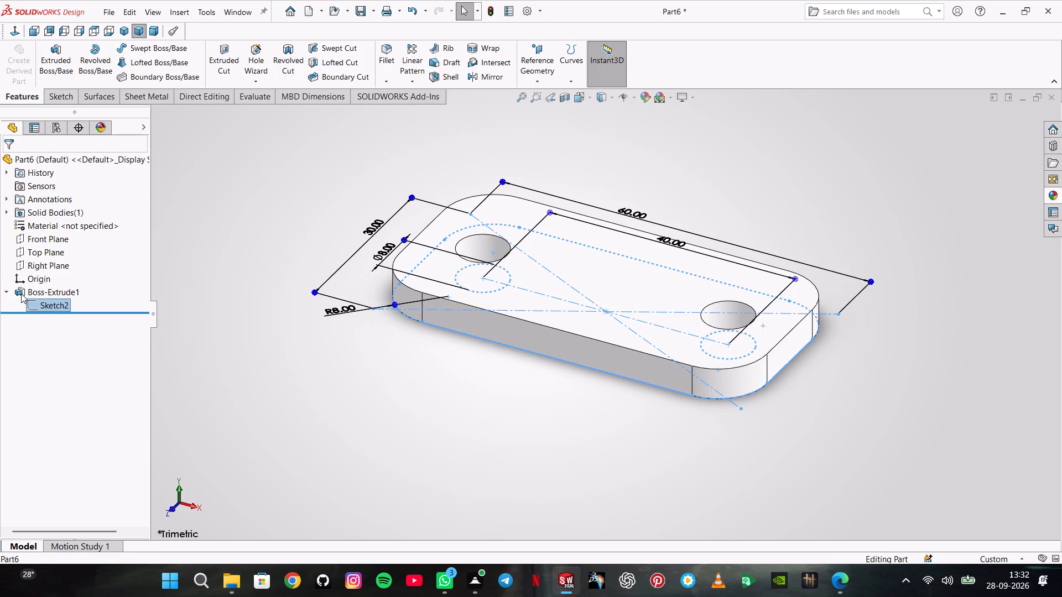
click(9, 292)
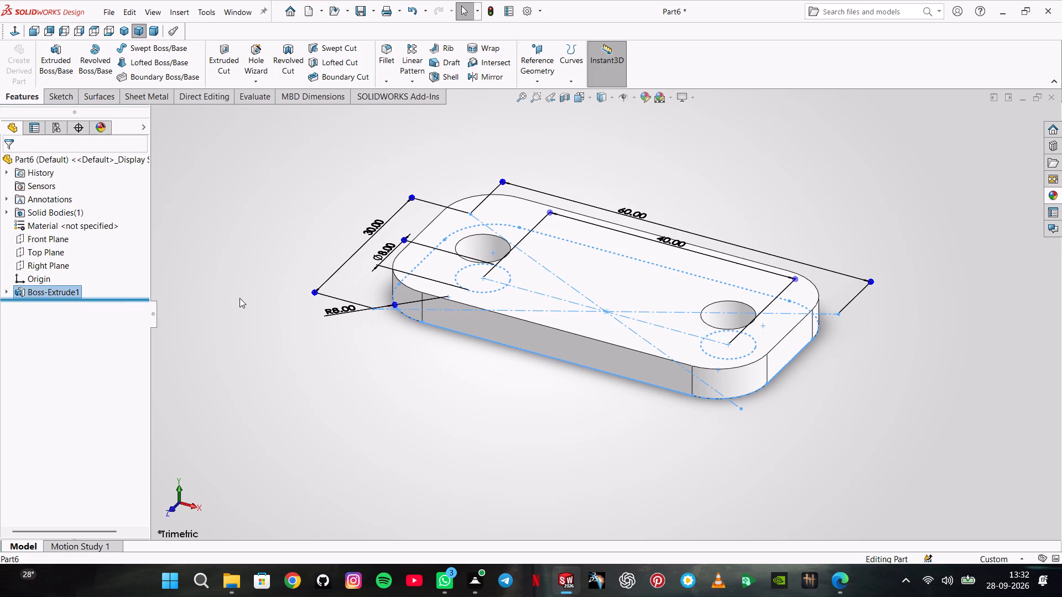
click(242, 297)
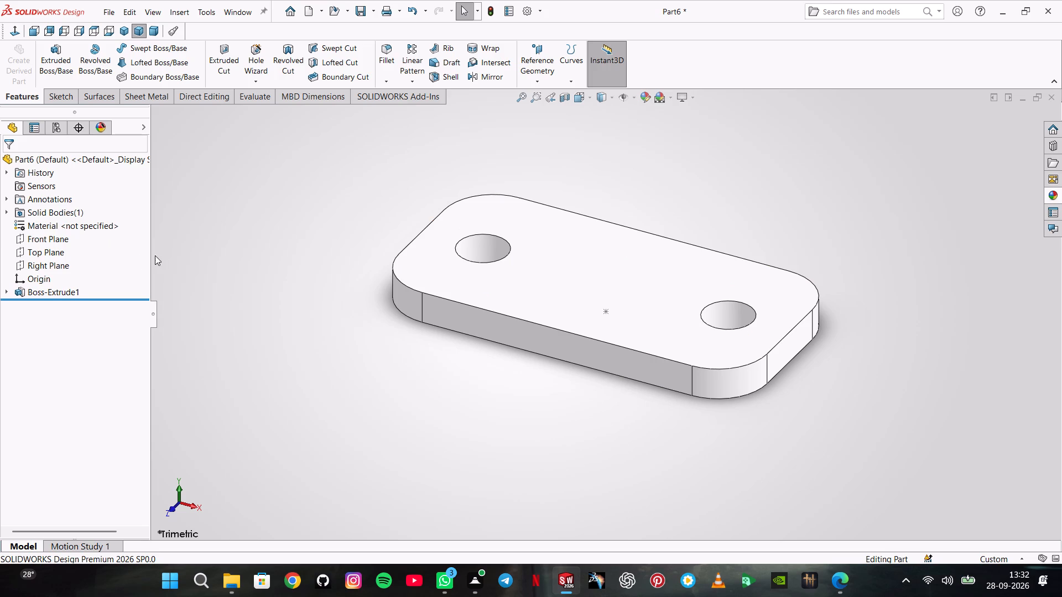
Start a sketch on the Right Plane and draw an inward-leaning line about 20.6 mm long upward from the plate's upper -Z corner.
click(64, 268)
click(76, 256)
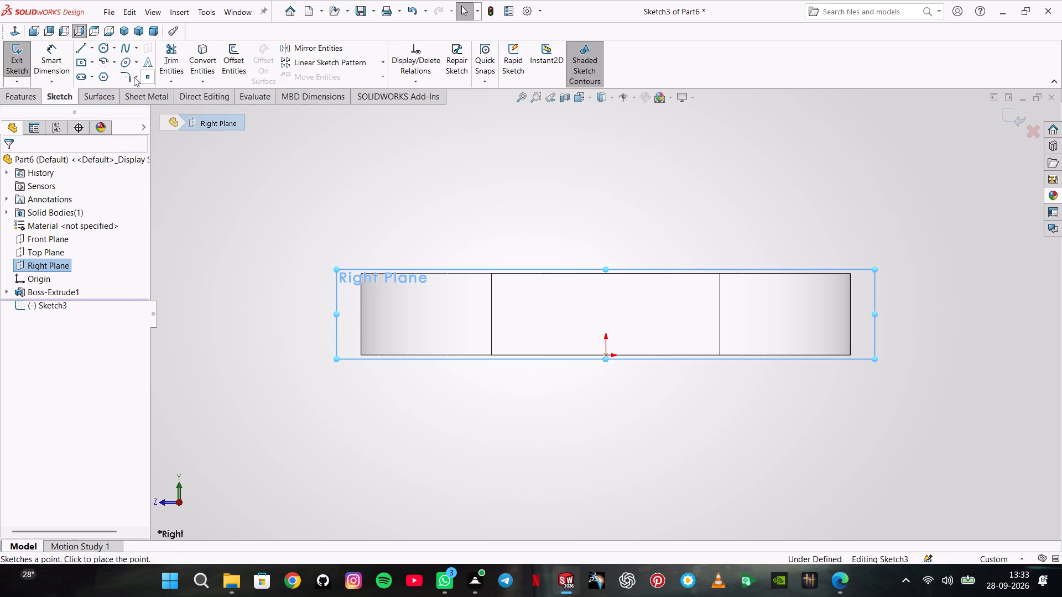
click(86, 50)
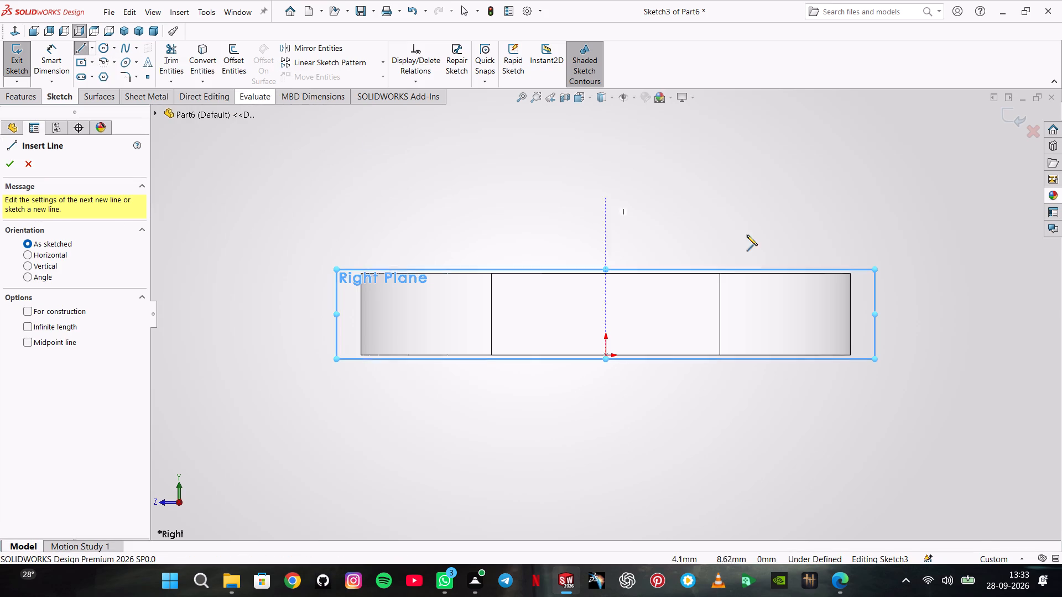
click(850, 273)
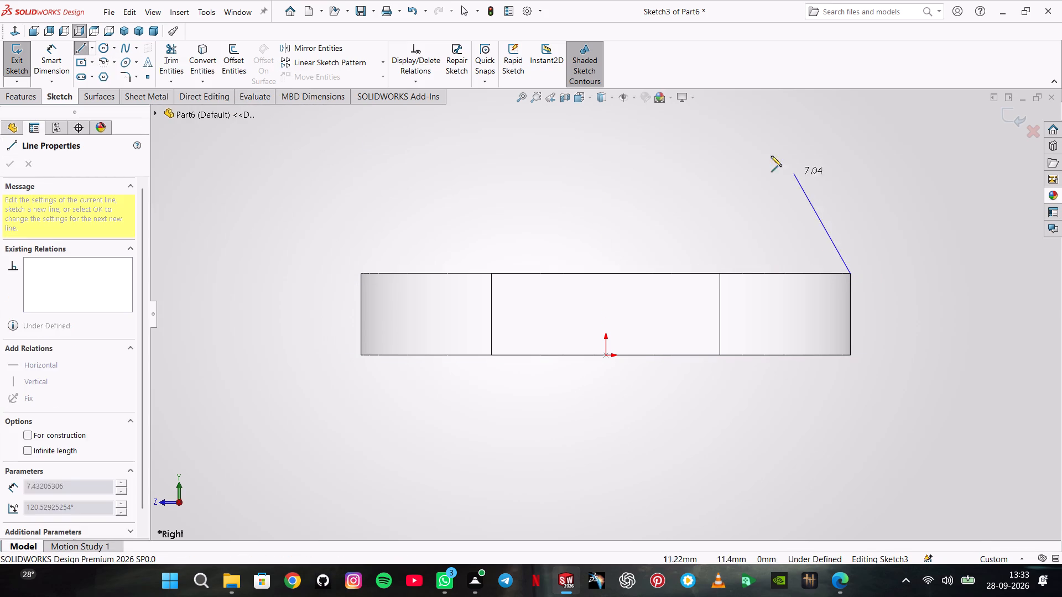
scroll(738, 126, up, 1)
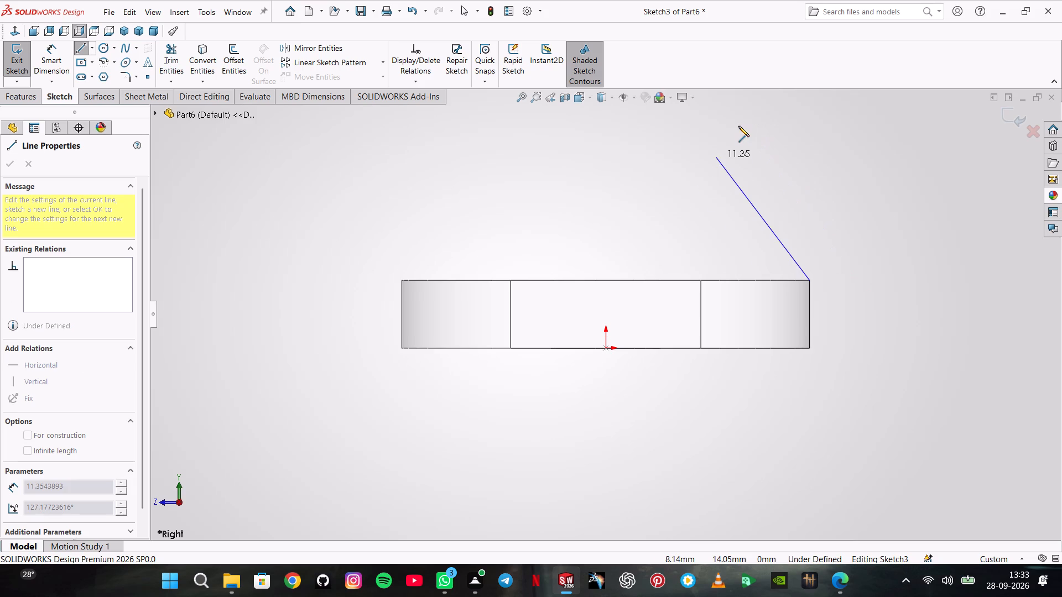
scroll(738, 126, up, 2)
scroll(675, 151, up, 1)
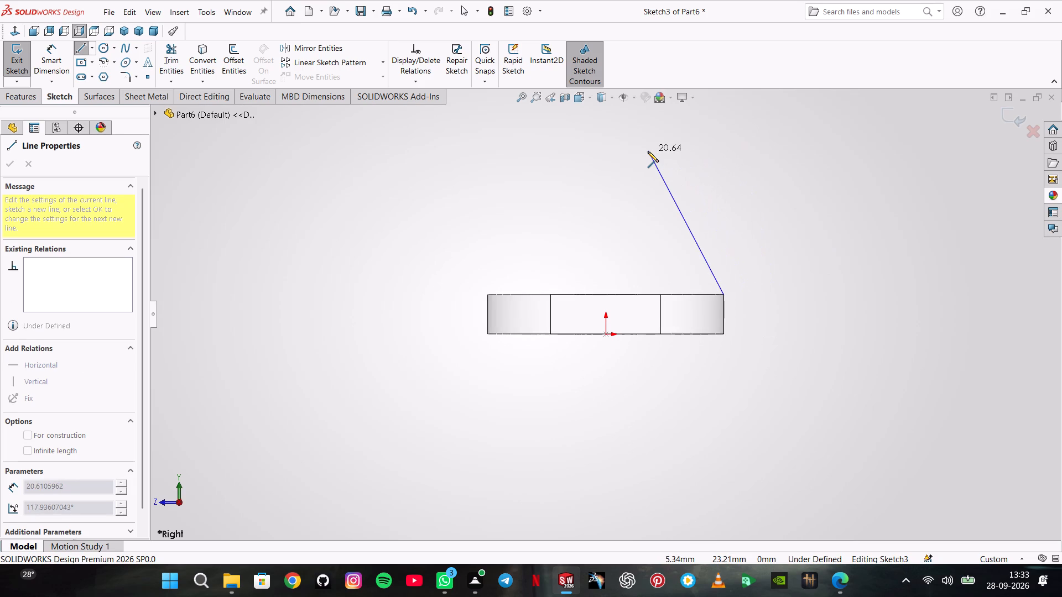
click(648, 151)
double_click(686, 156)
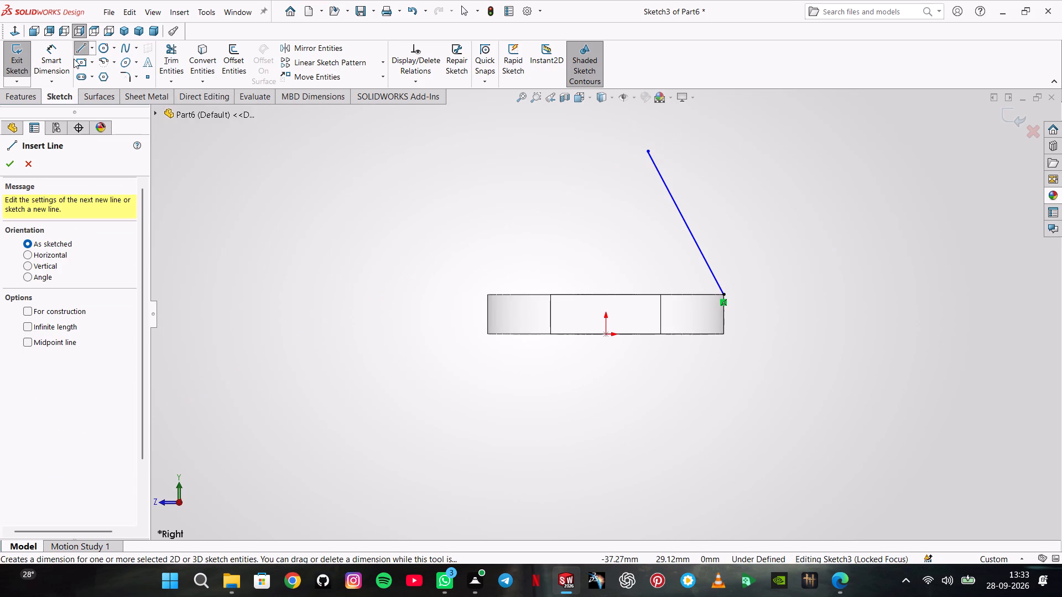
Draw a circle level with the inclined line's upper end, centred about 7 mm toward +Z and 23 mm above the origin.
click(99, 49)
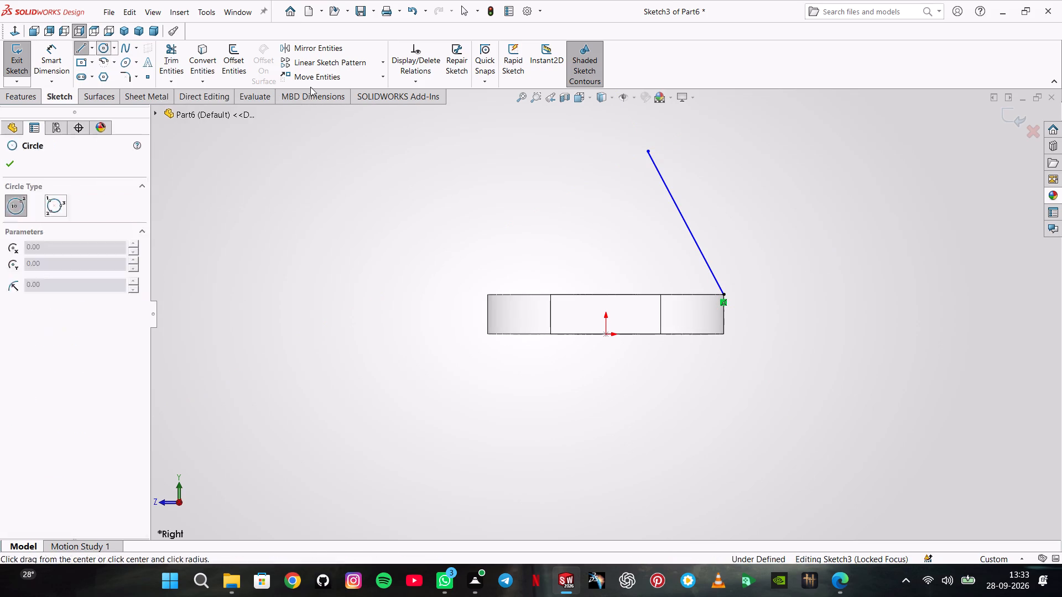
click(548, 154)
click(583, 198)
Draw a vertical line about 14.9 mm long upward from the plate's upper +Z corner, ending beside the circle.
click(74, 48)
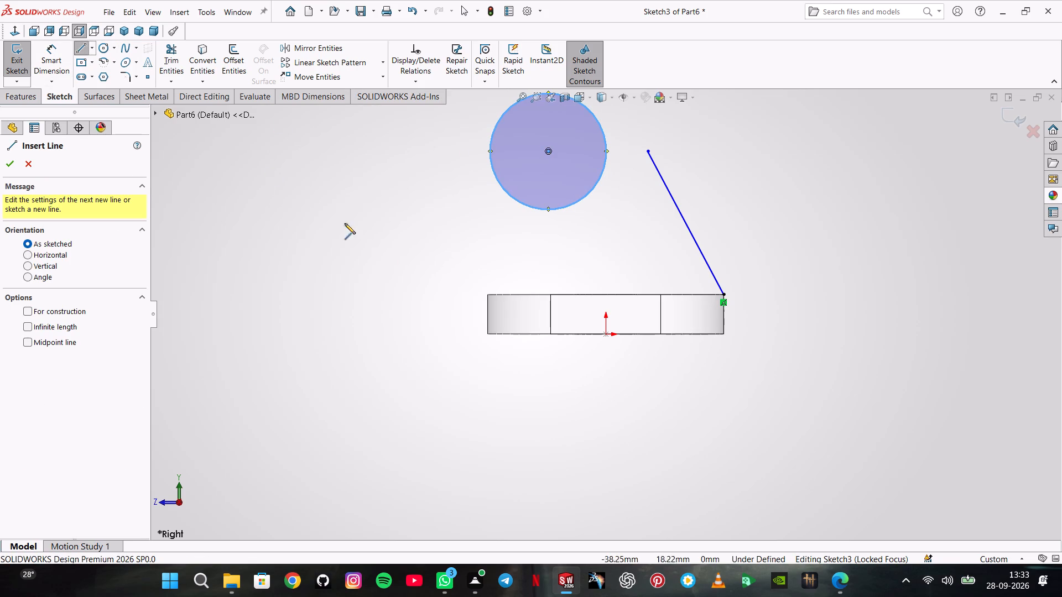
click(487, 296)
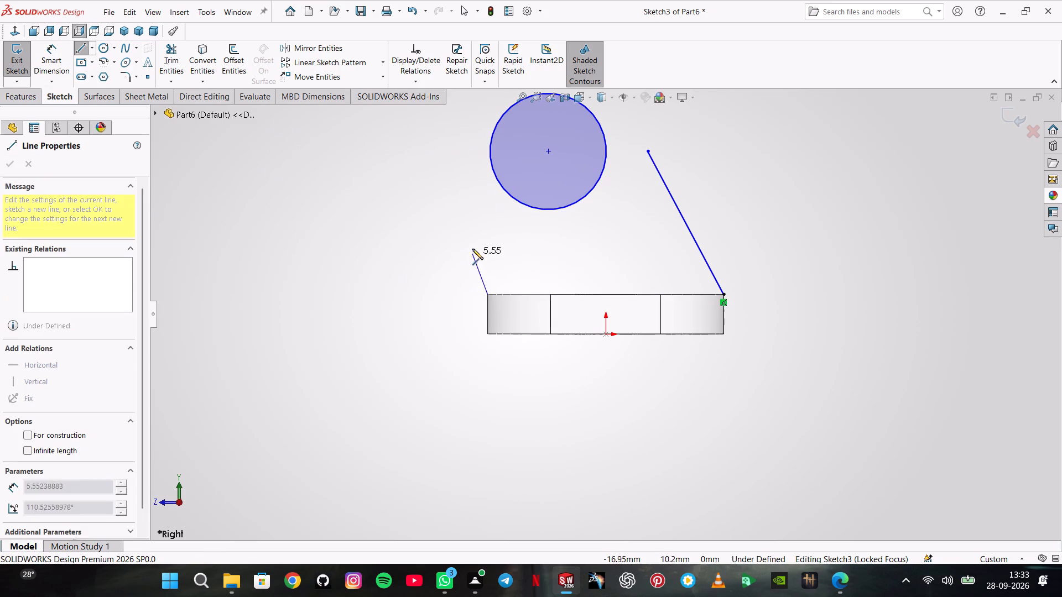
click(490, 177)
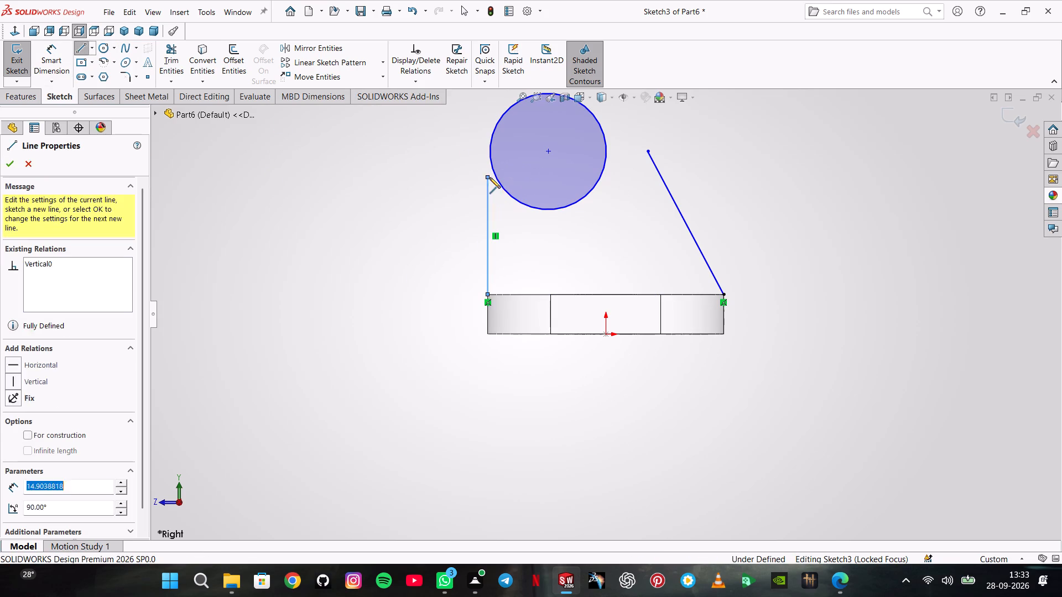
double_click(444, 161)
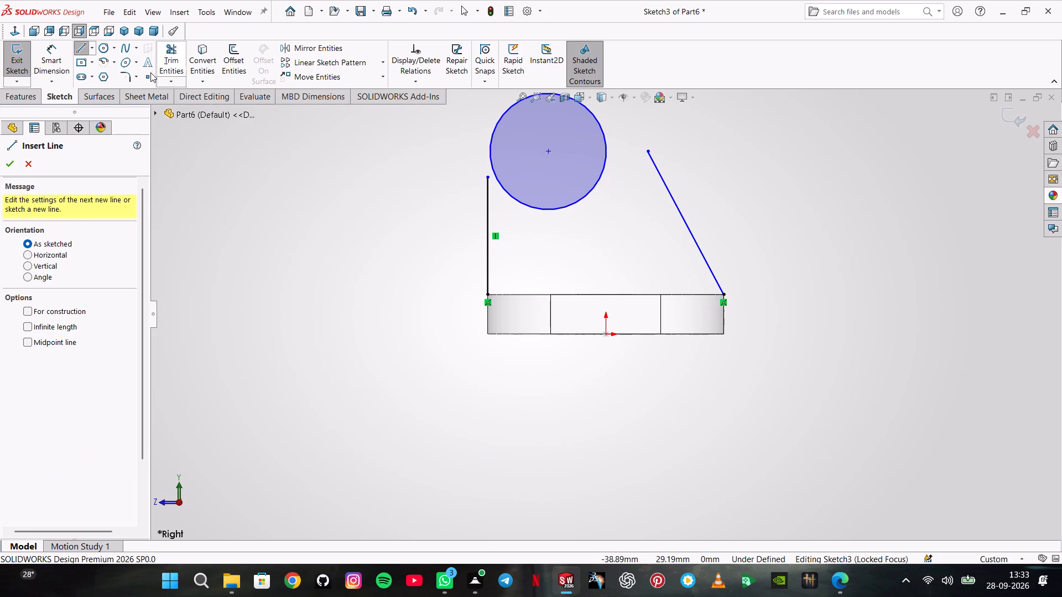
Dimension the circle's centre 40 mm vertically above the origin.
click(52, 54)
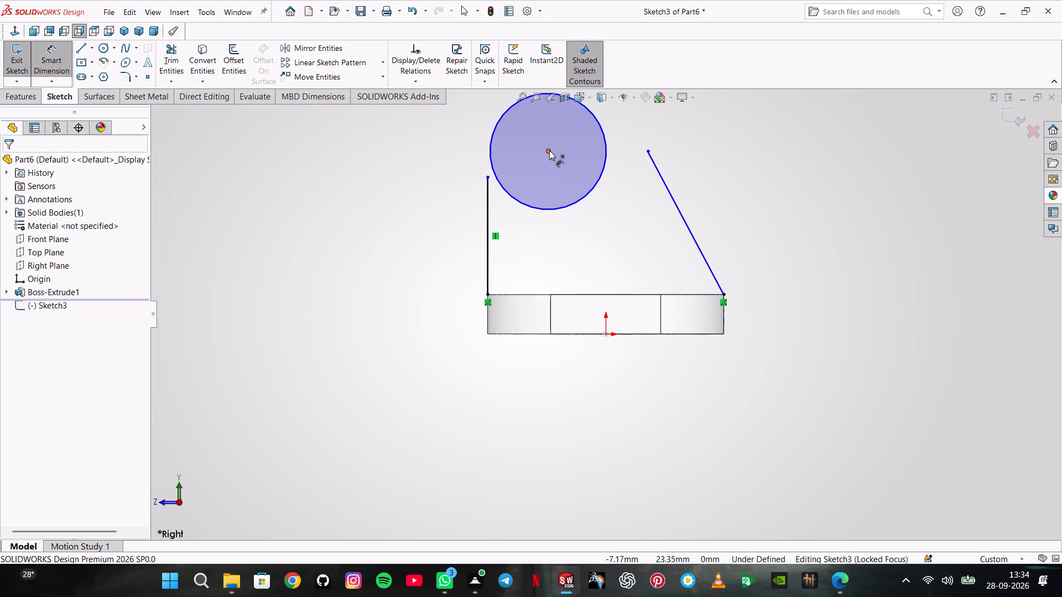
click(550, 151)
click(604, 334)
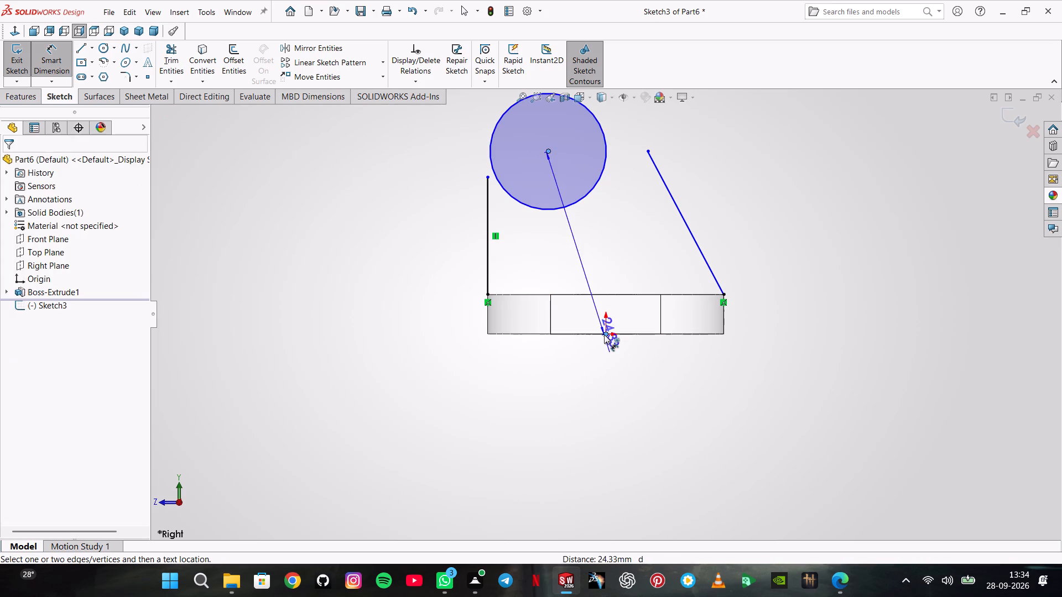
click(403, 233)
text(40)
key(Return)
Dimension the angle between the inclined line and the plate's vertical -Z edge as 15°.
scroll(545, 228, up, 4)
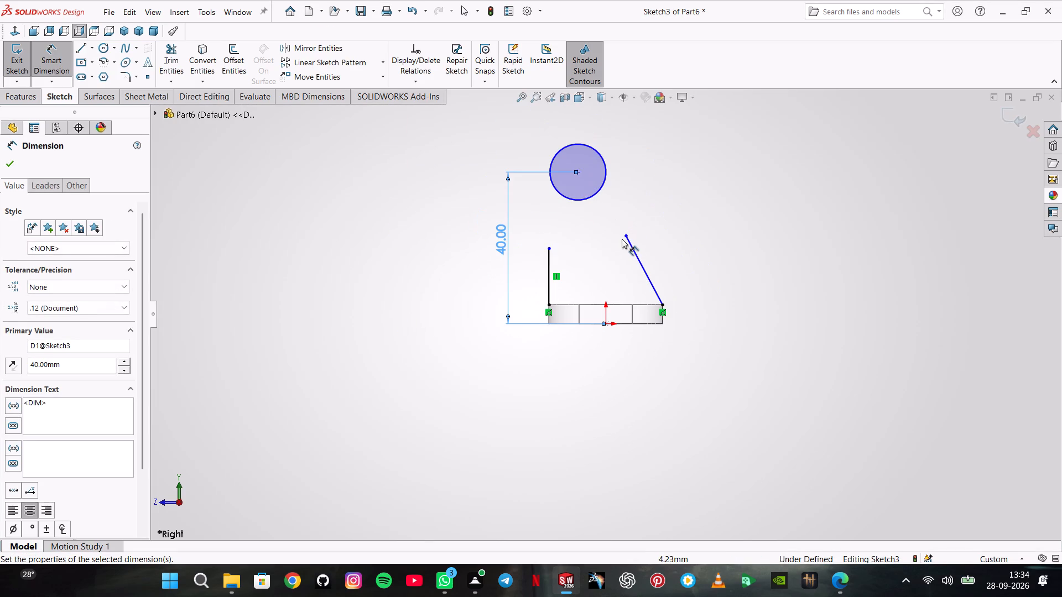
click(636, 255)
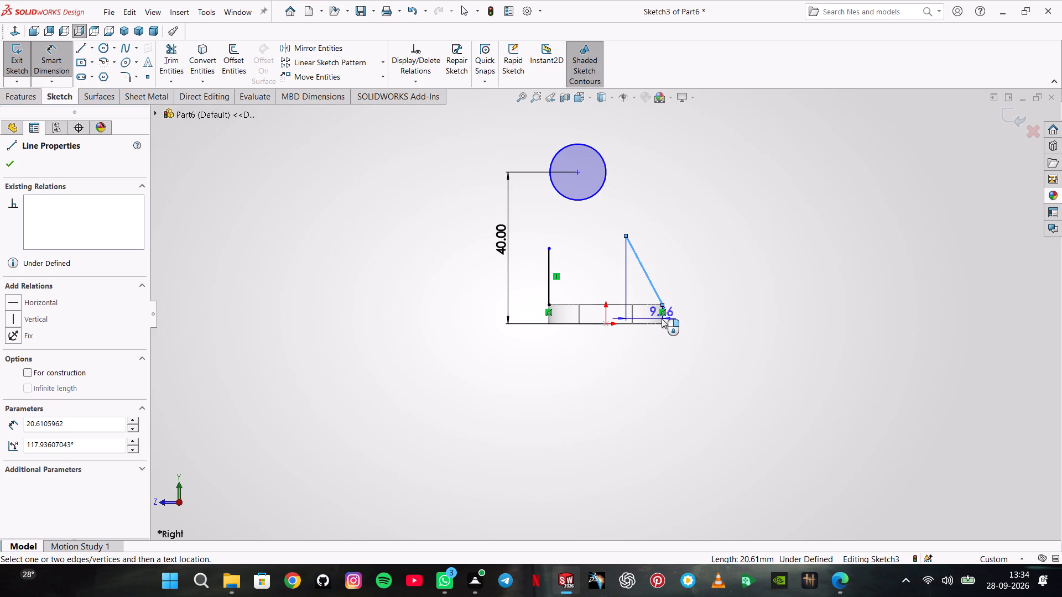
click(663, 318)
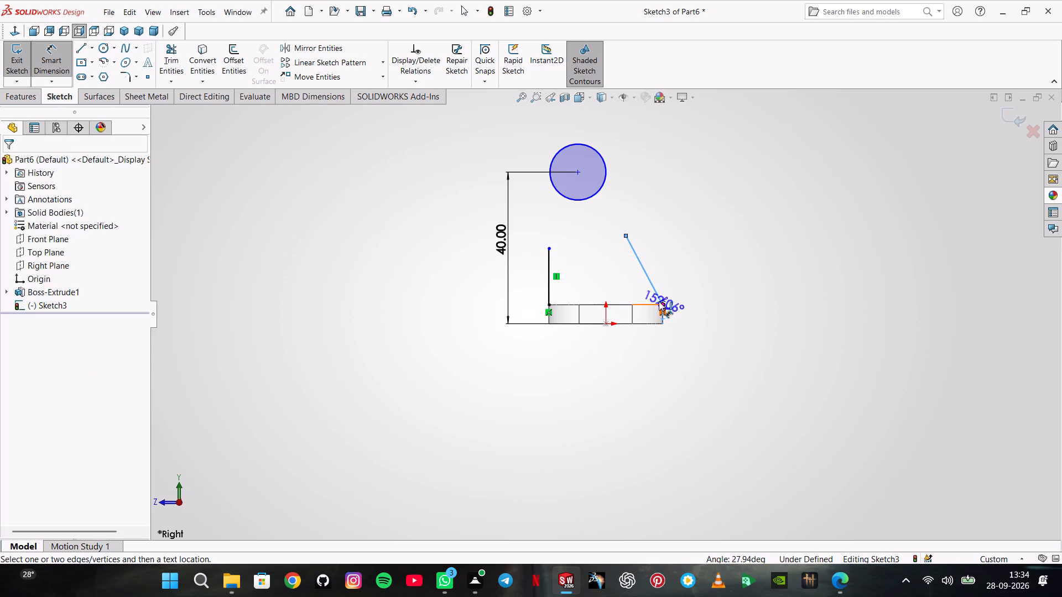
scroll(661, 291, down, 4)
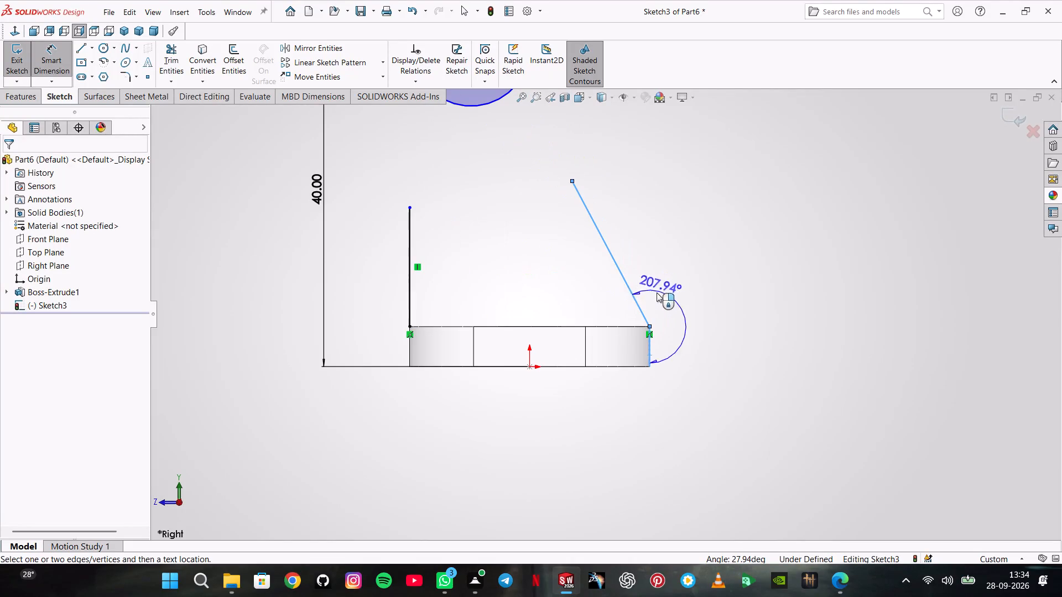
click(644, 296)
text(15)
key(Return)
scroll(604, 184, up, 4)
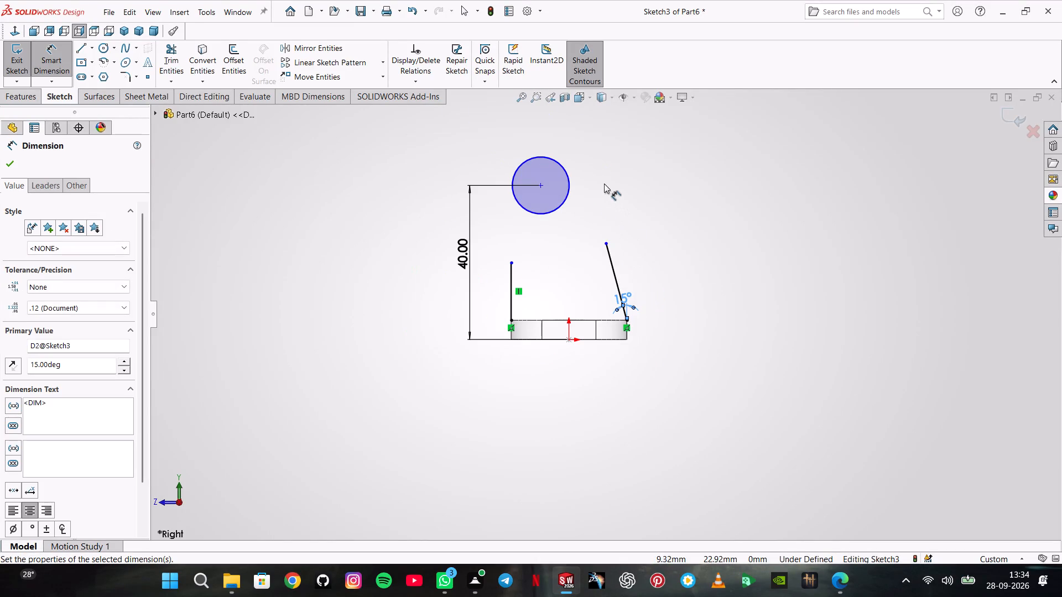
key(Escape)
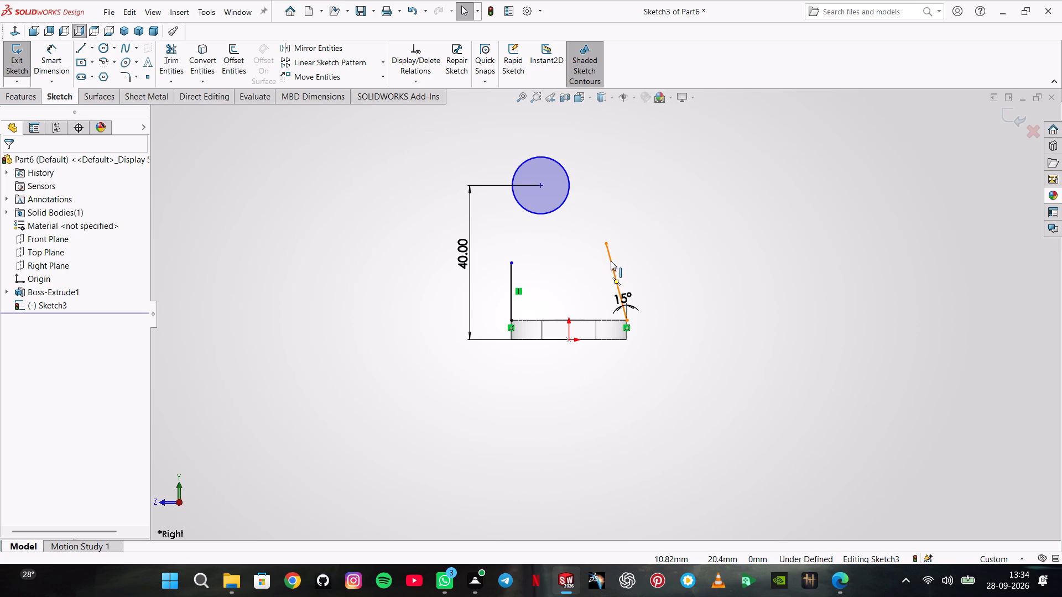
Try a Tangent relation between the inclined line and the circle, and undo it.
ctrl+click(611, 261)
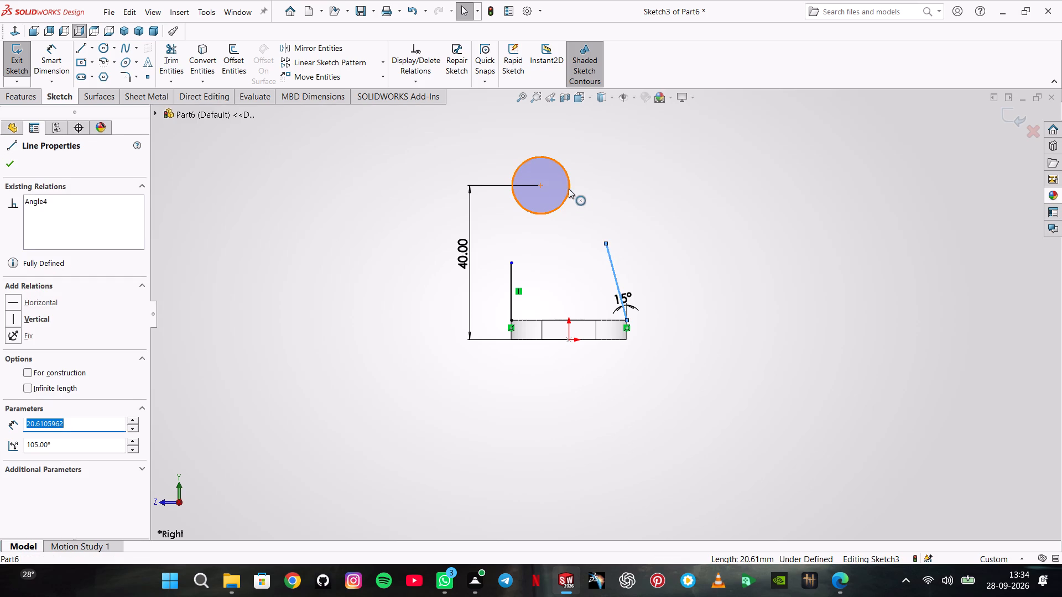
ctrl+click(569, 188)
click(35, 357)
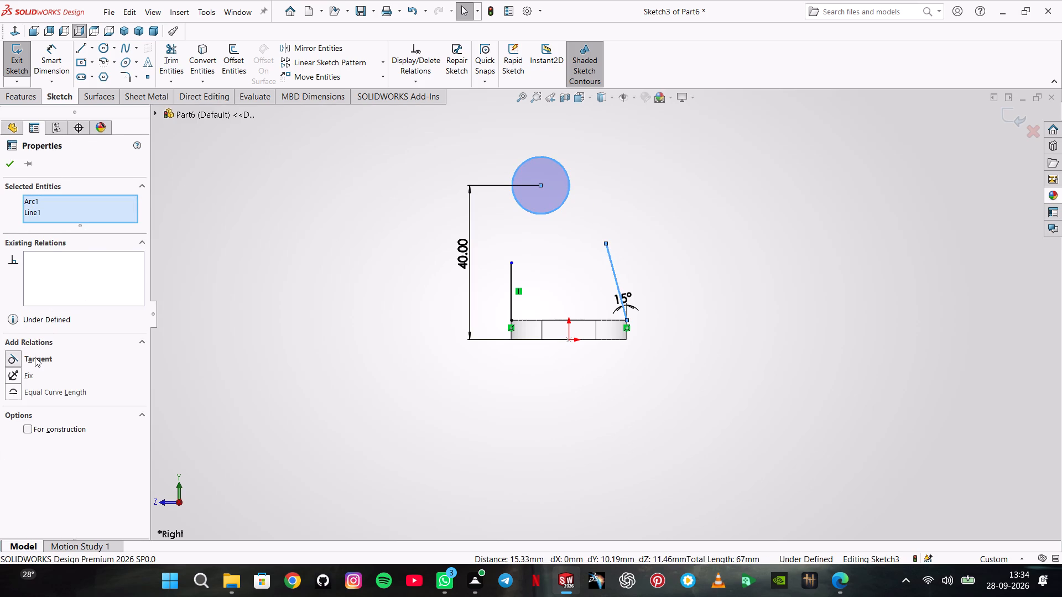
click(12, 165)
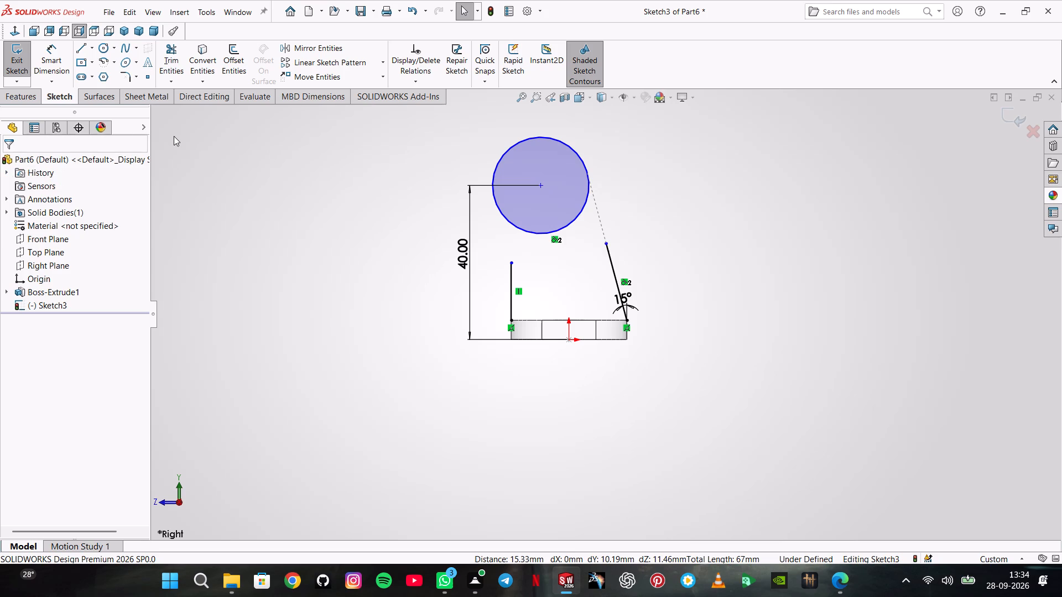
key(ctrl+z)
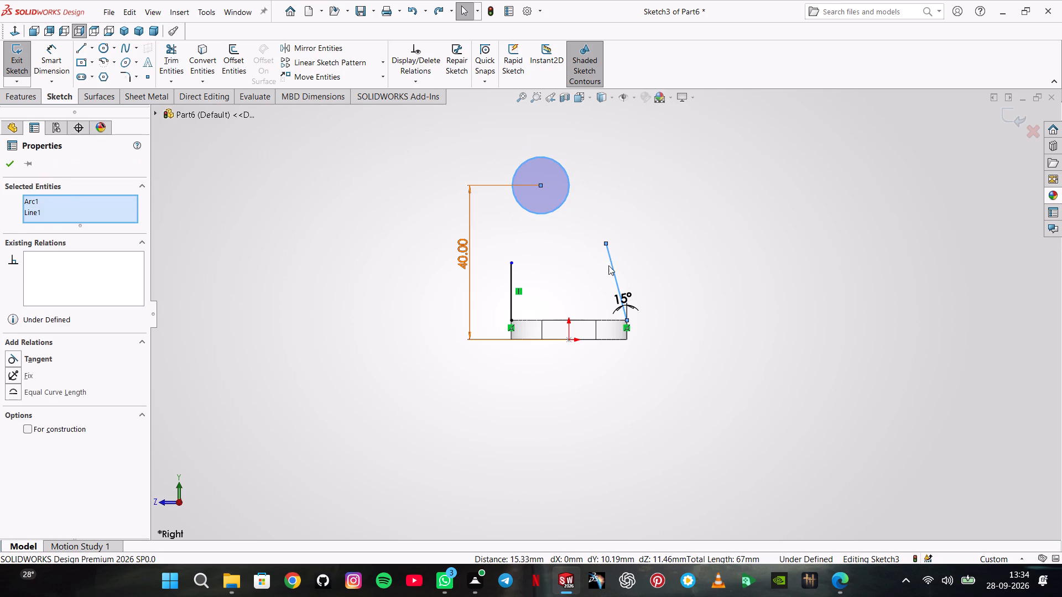
Delete the inclined line and the vertical line from the sketch, keeping the circle.
key(Escape)
drag(643, 258, 478, 292)
key(Escape)
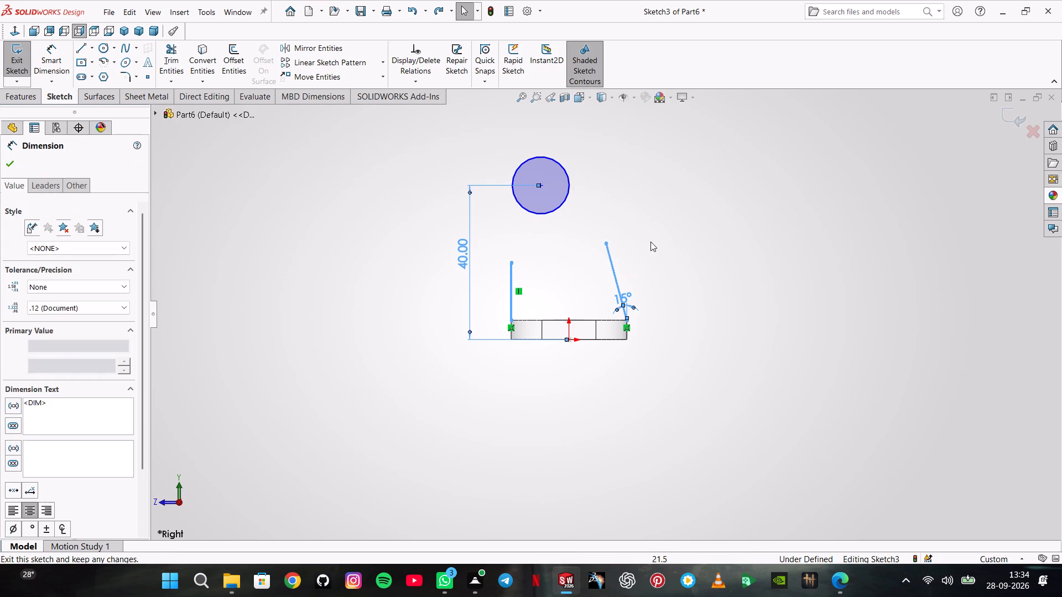
key(Escape)
drag(492, 280, 652, 266)
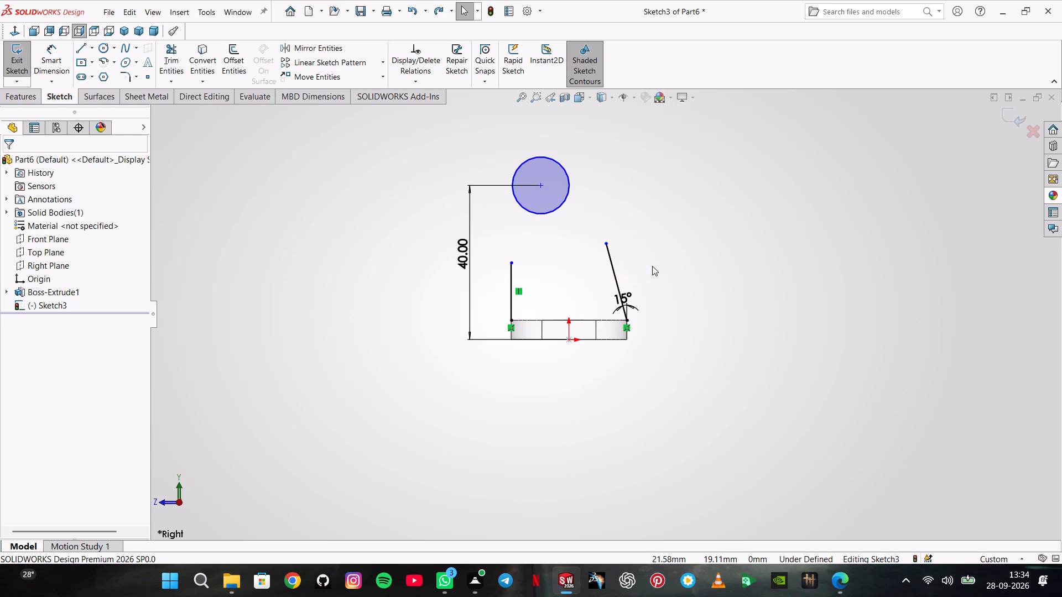
drag(652, 266, 502, 270)
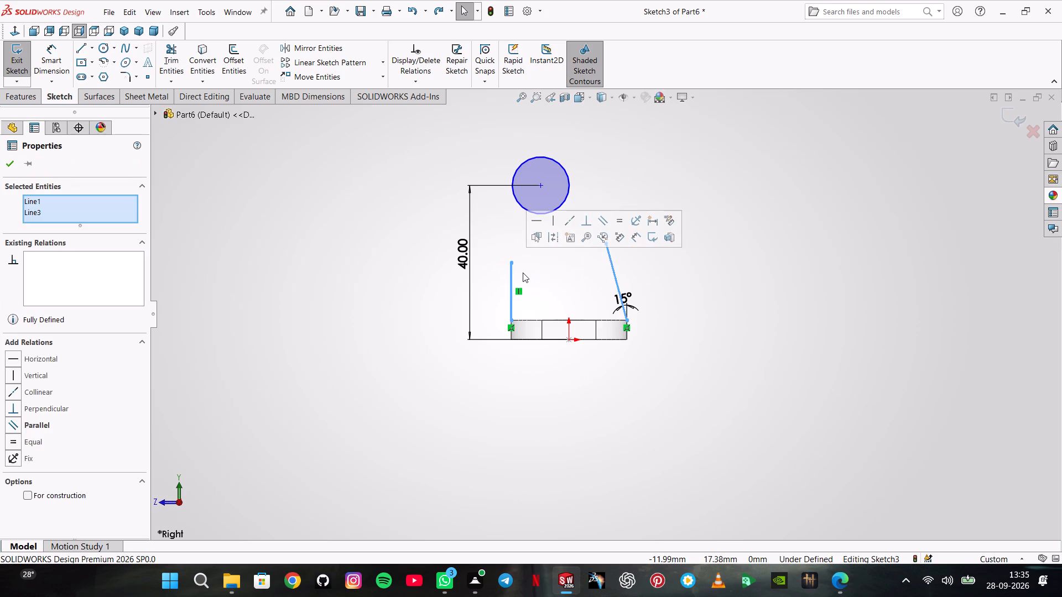
key(Delete)
click(445, 292)
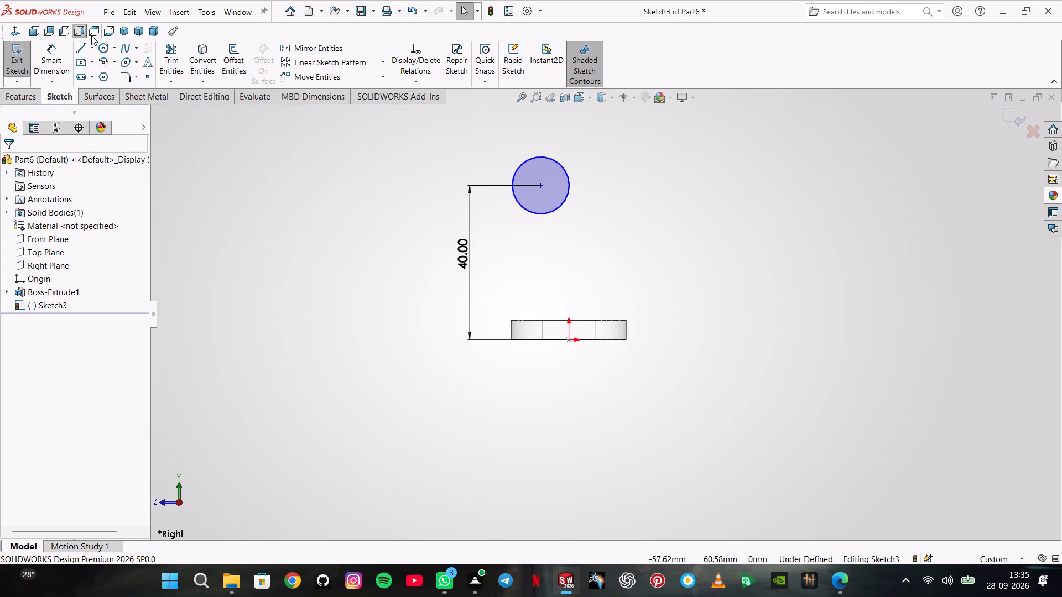
Draw a vertical line about 48 mm long upward from the plate's upper +Z corner, ending above the circle.
click(80, 45)
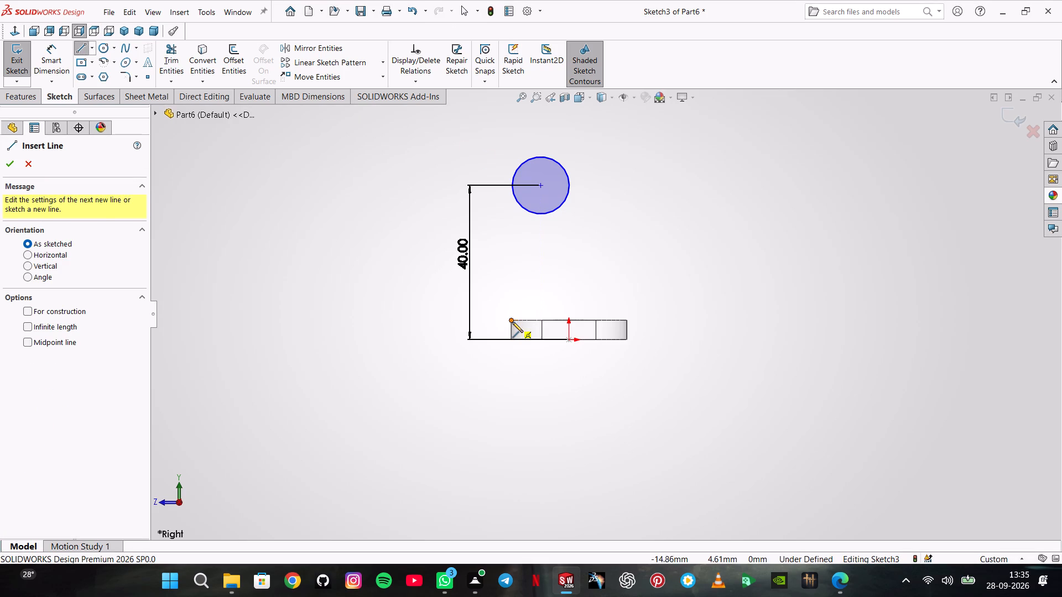
click(512, 322)
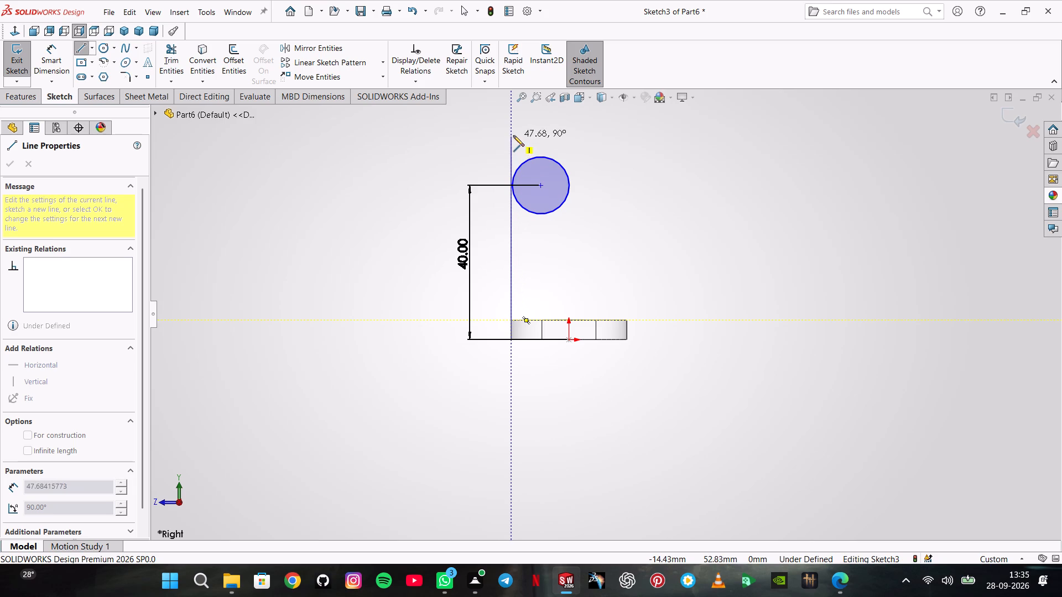
click(513, 135)
double_click(485, 137)
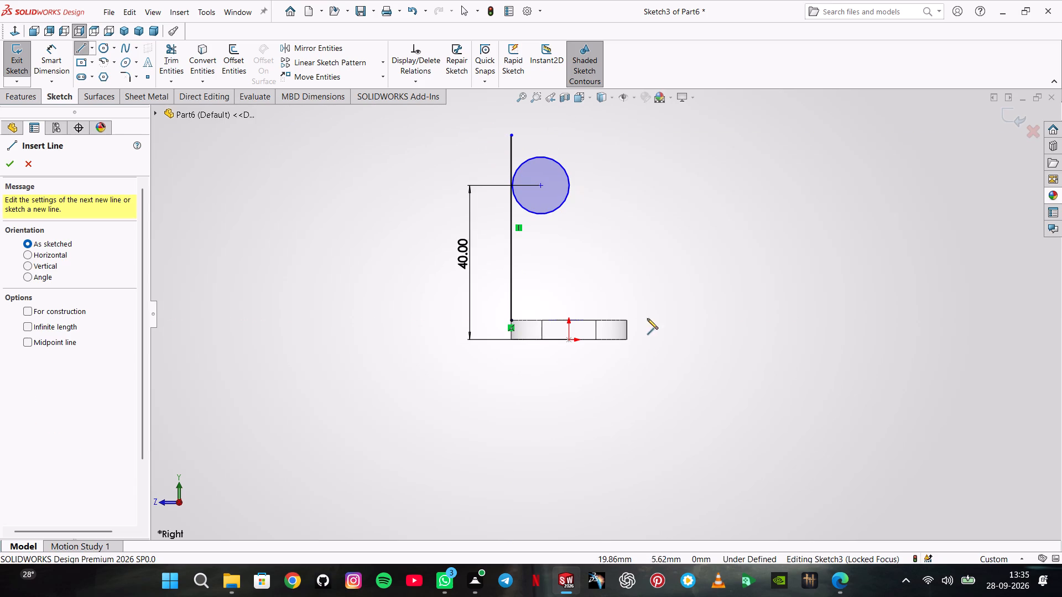
Draw an inward-leaning line about 54.8 mm long upward from the plate's upper -Z corner, ending above the circle.
click(627, 319)
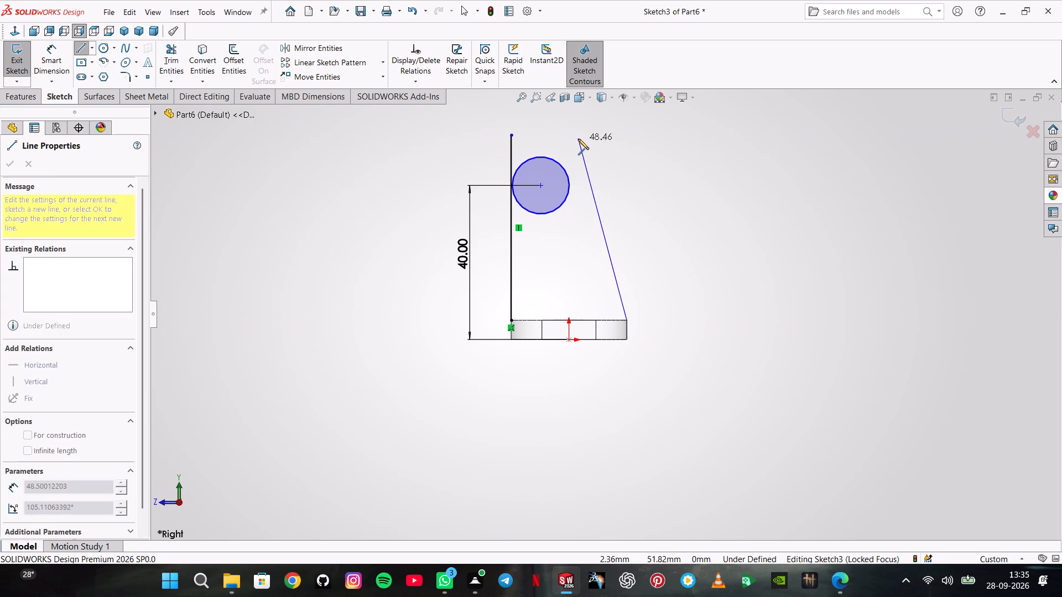
double_click(572, 134)
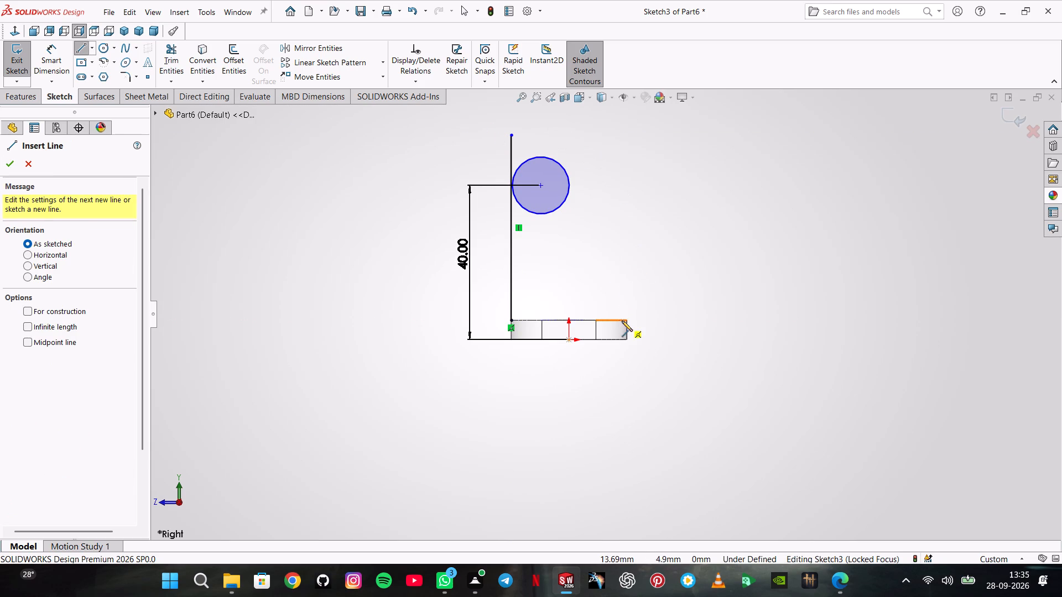
click(626, 320)
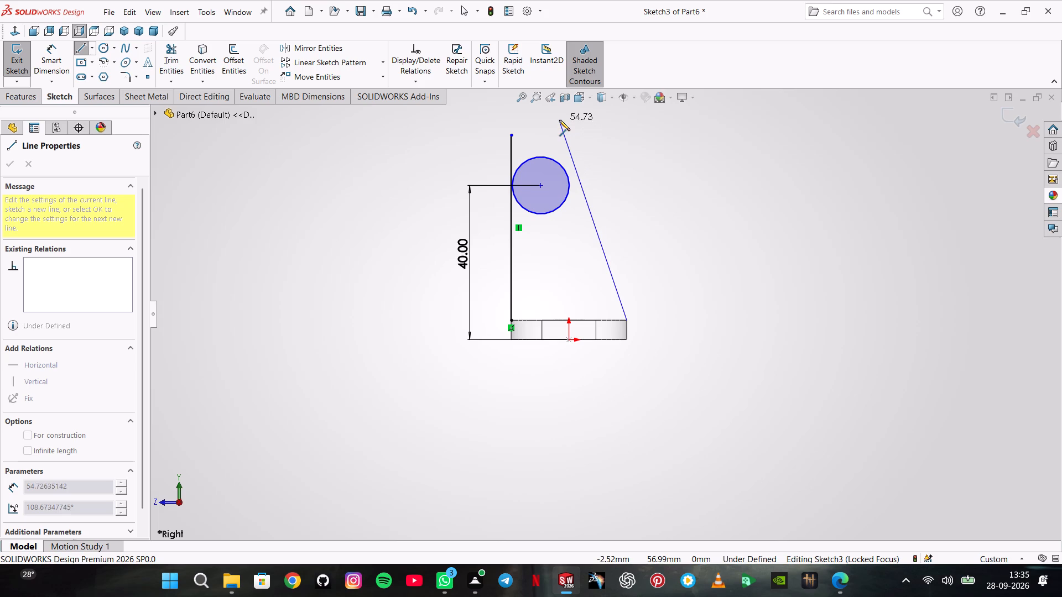
click(561, 119)
double_click(573, 123)
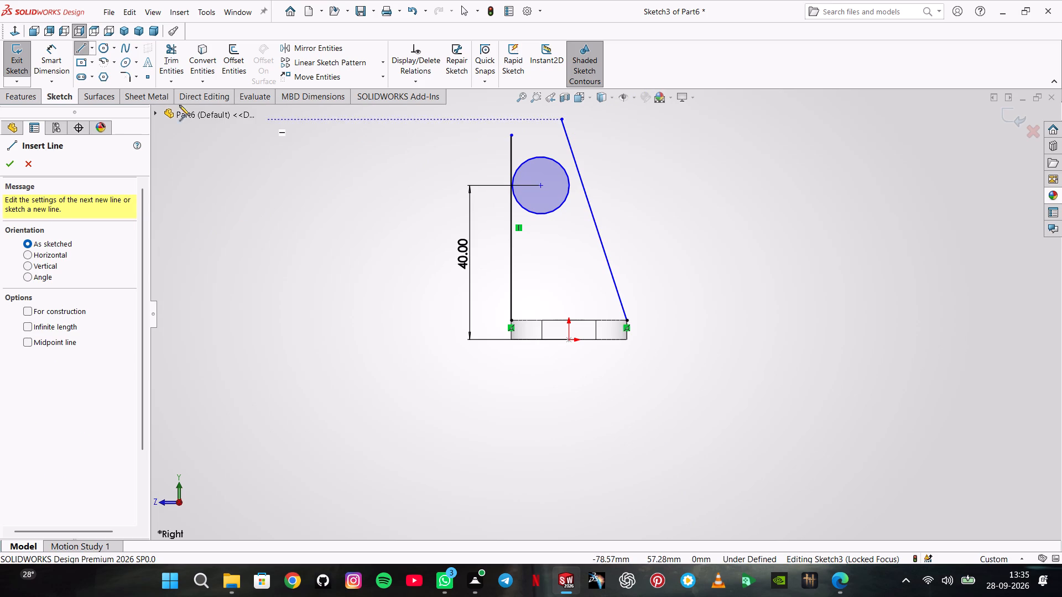
Dimension the angle between the new inclined line and the plate's vertical -Z edge as 15°.
click(69, 62)
scroll(606, 273, down, 4)
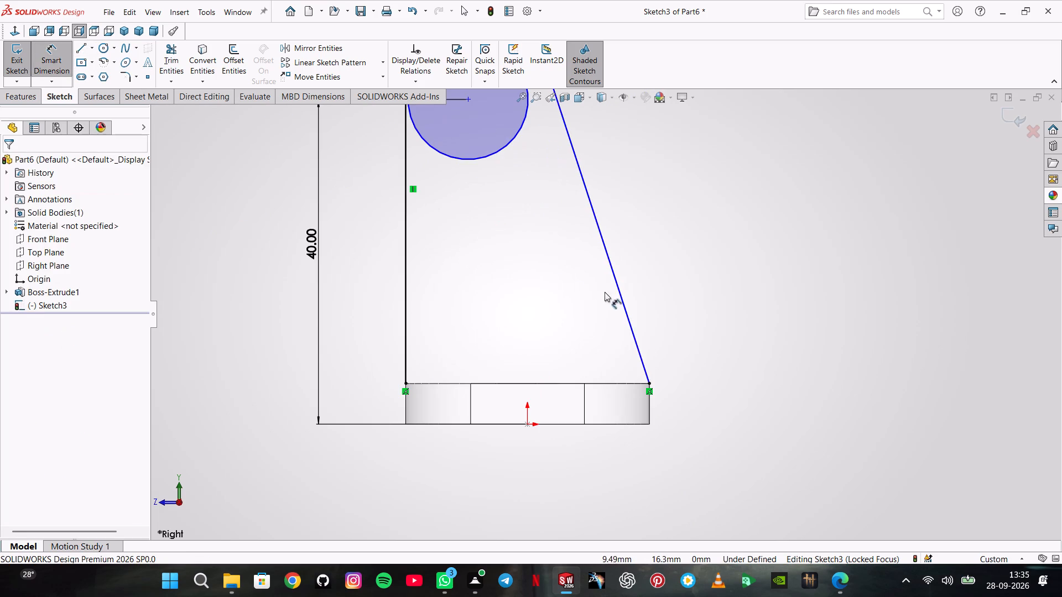
click(623, 295)
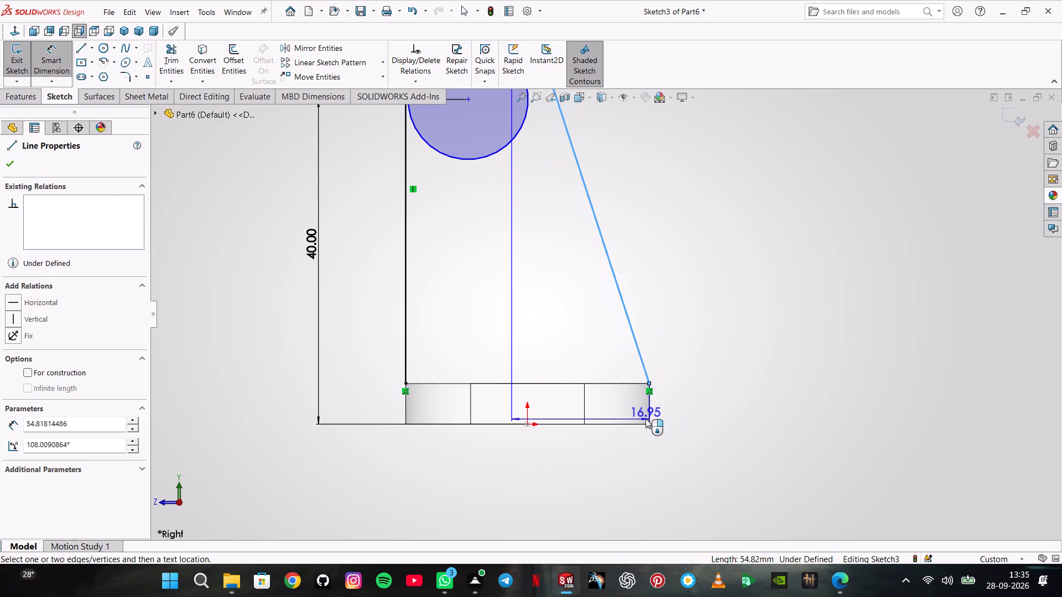
click(649, 412)
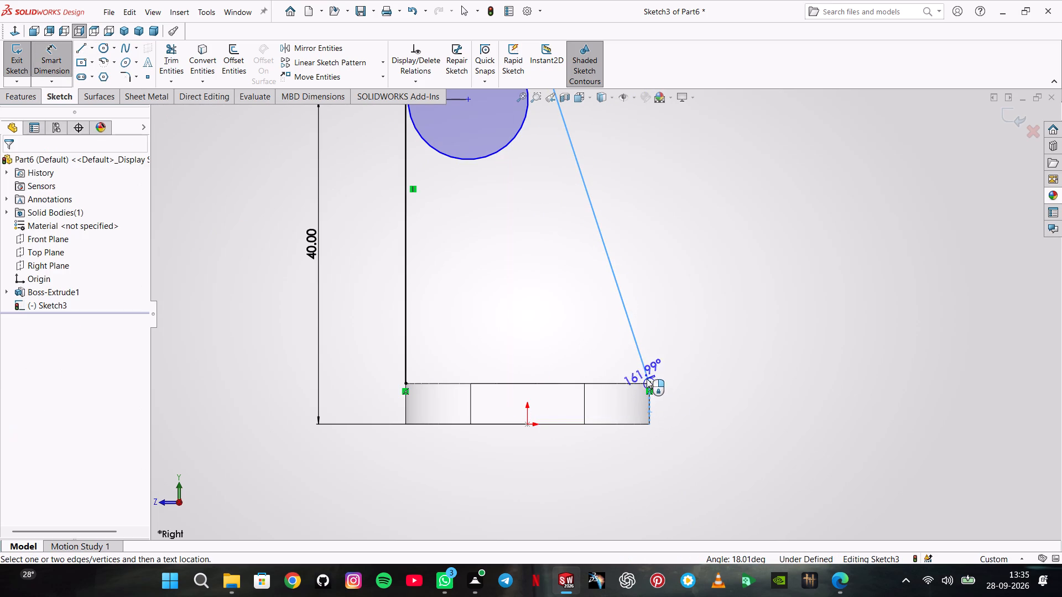
click(648, 362)
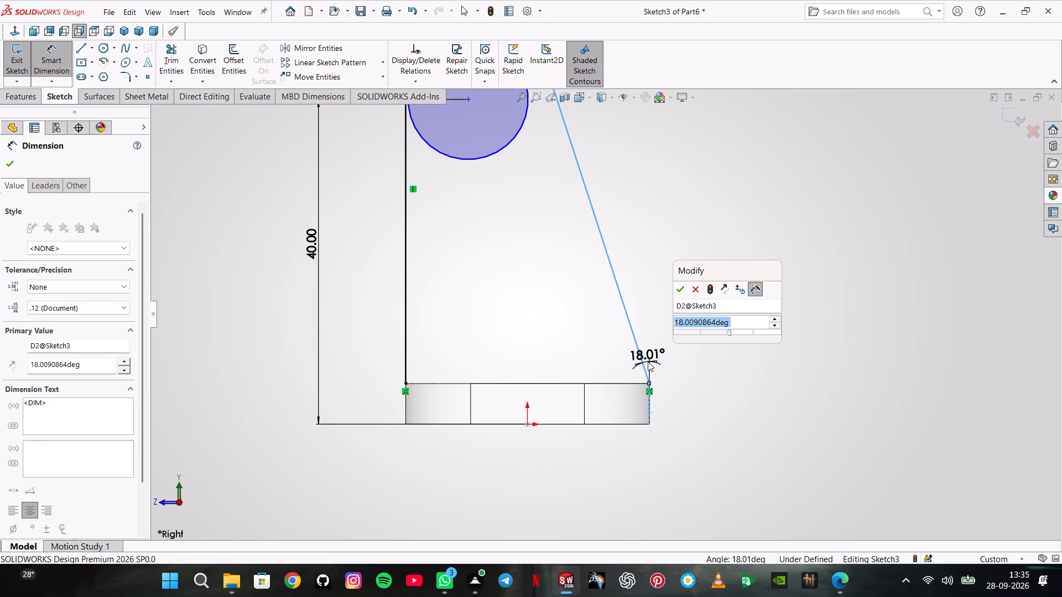
text(15)
key(Return)
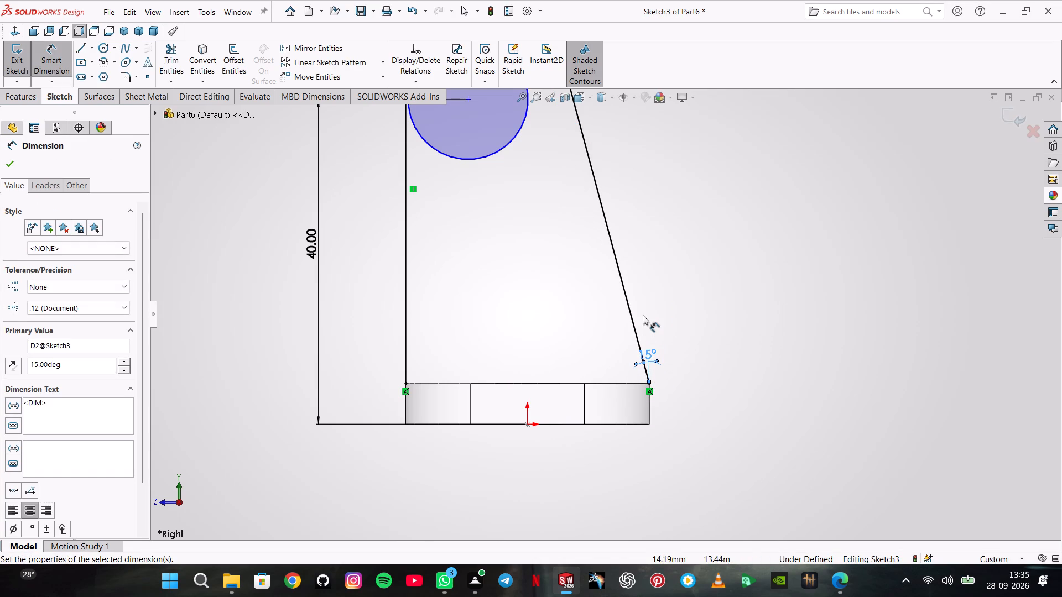
Reposition the 15° angle dimension higher along the inclined line, level with the upper part of the circle.
scroll(646, 349, up, 2)
drag(634, 342, 637, 295)
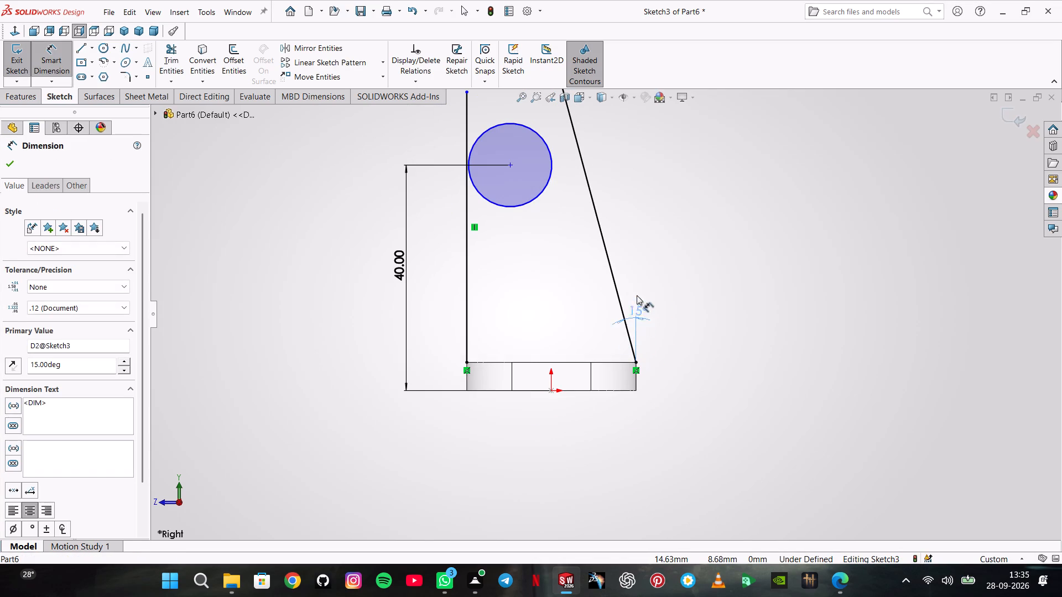
drag(637, 295, 610, 146)
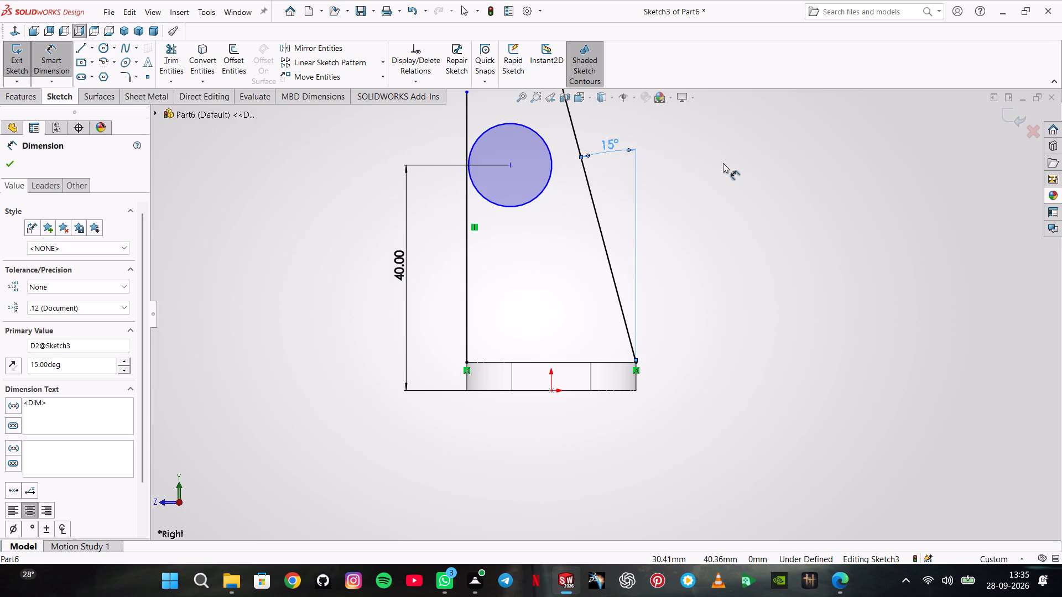
click(723, 163)
key(Escape)
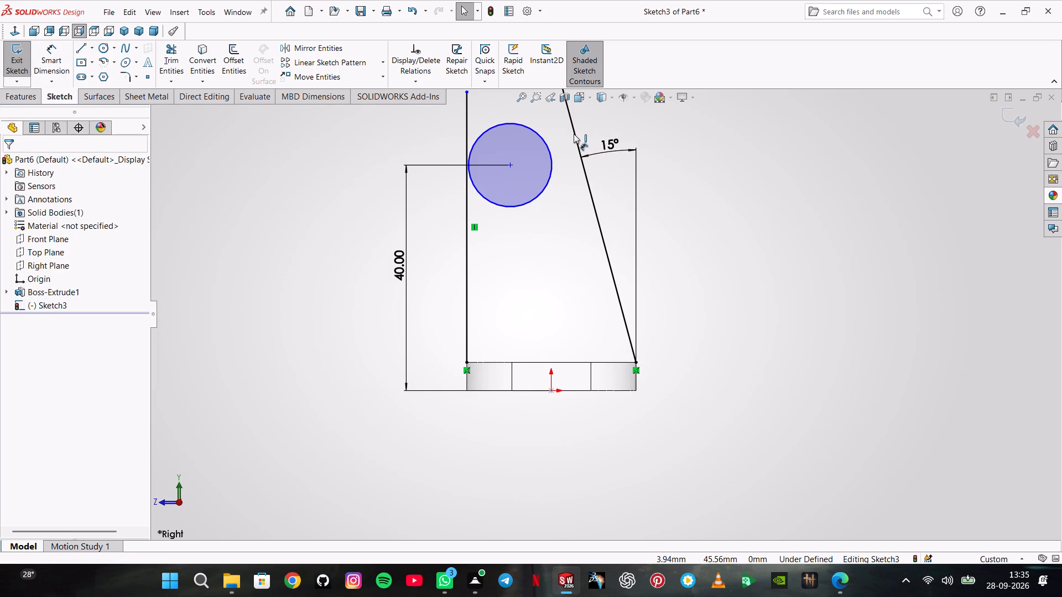
Add a Tangent relation between the circle and the inclined line.
shift+click(573, 134)
shift+click(539, 153)
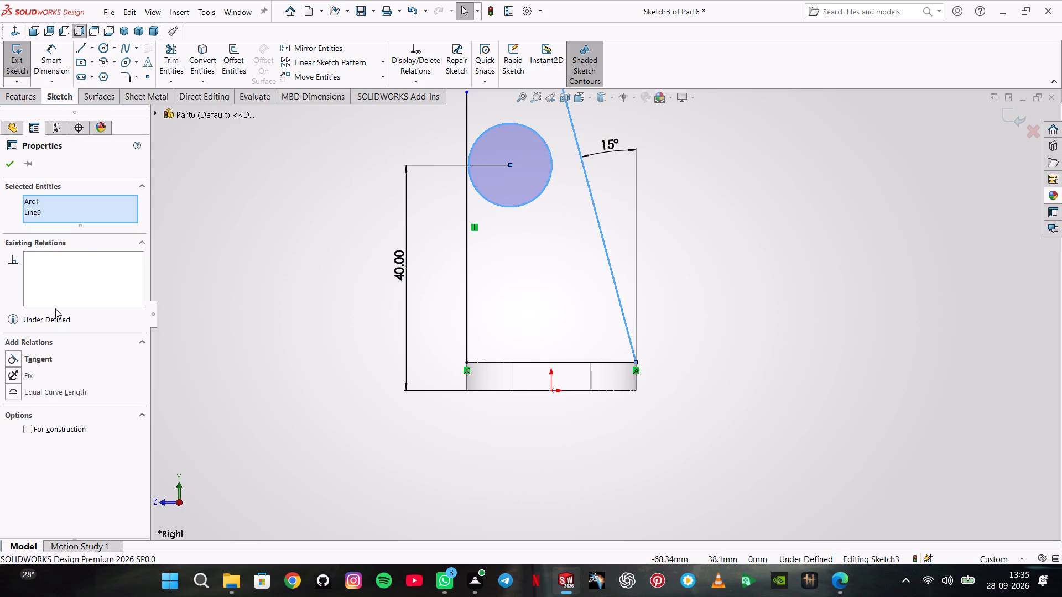
click(46, 354)
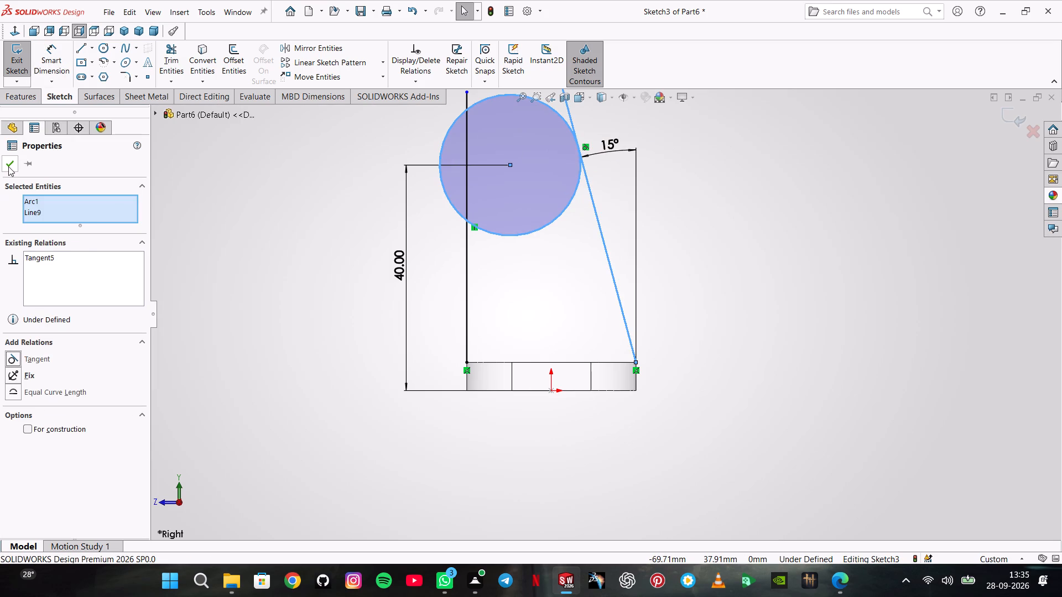
click(8, 166)
Dimension the large circle's diameter as 25 mm.
click(62, 53)
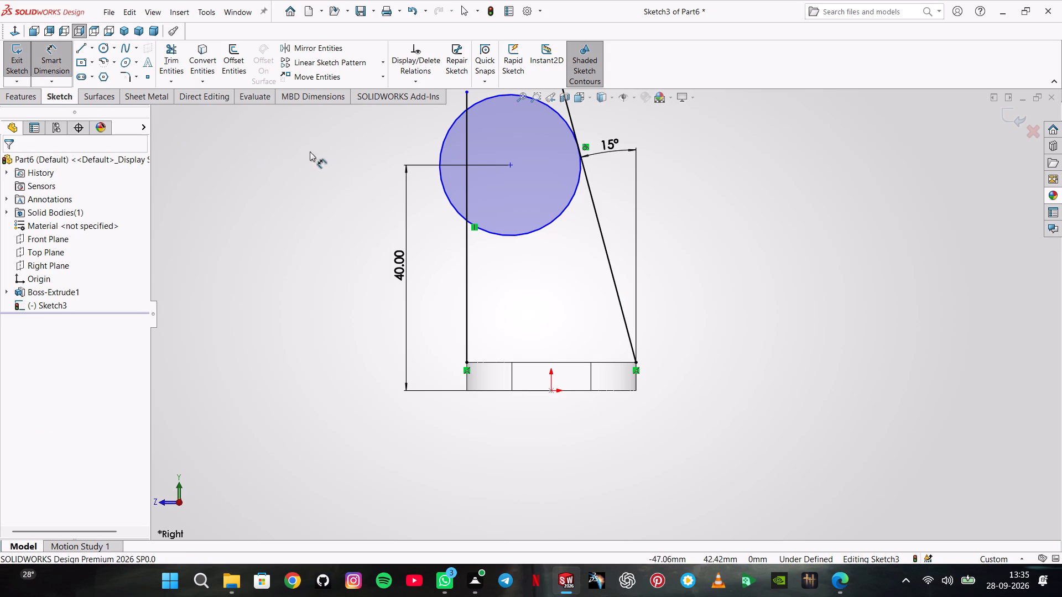
click(441, 151)
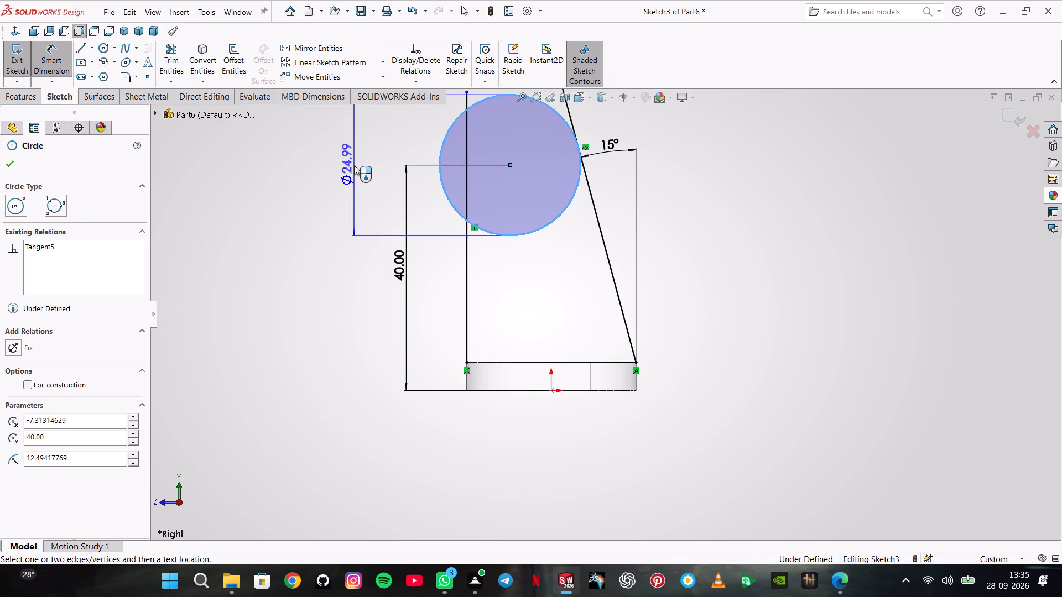
click(354, 165)
text(25)
key(Return)
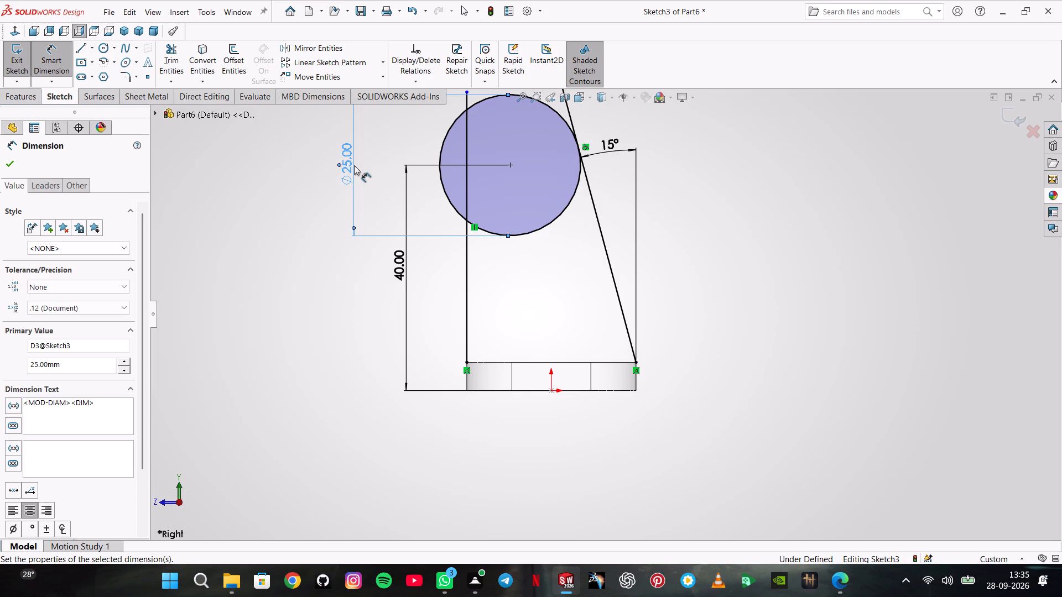
Draw two circles, about 8.3 mm and 15.9 mm in diameter, centred on the 25 mm circle's centre.
click(105, 51)
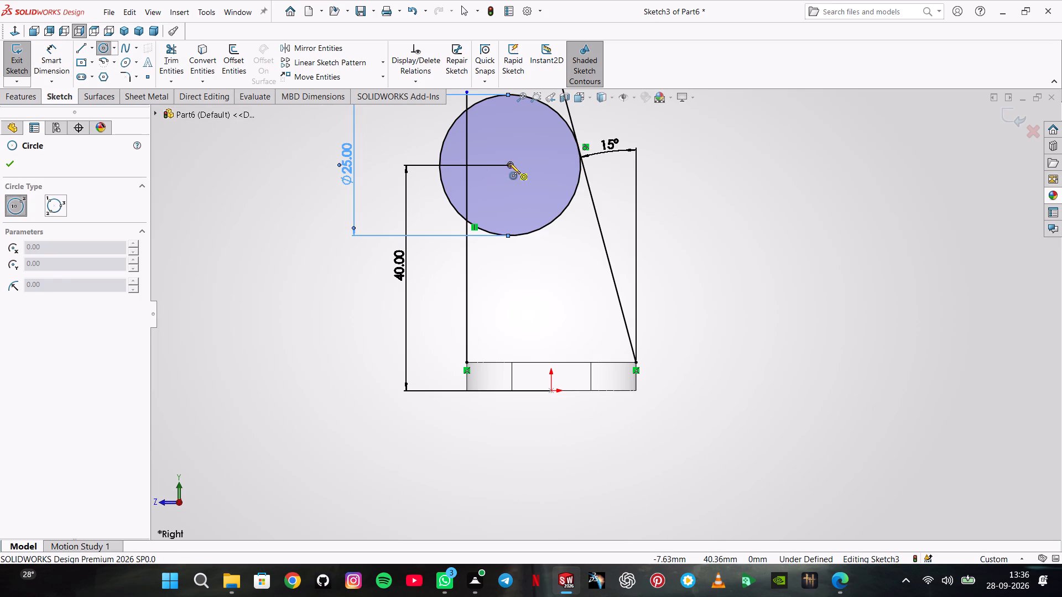
click(510, 164)
click(508, 188)
click(508, 166)
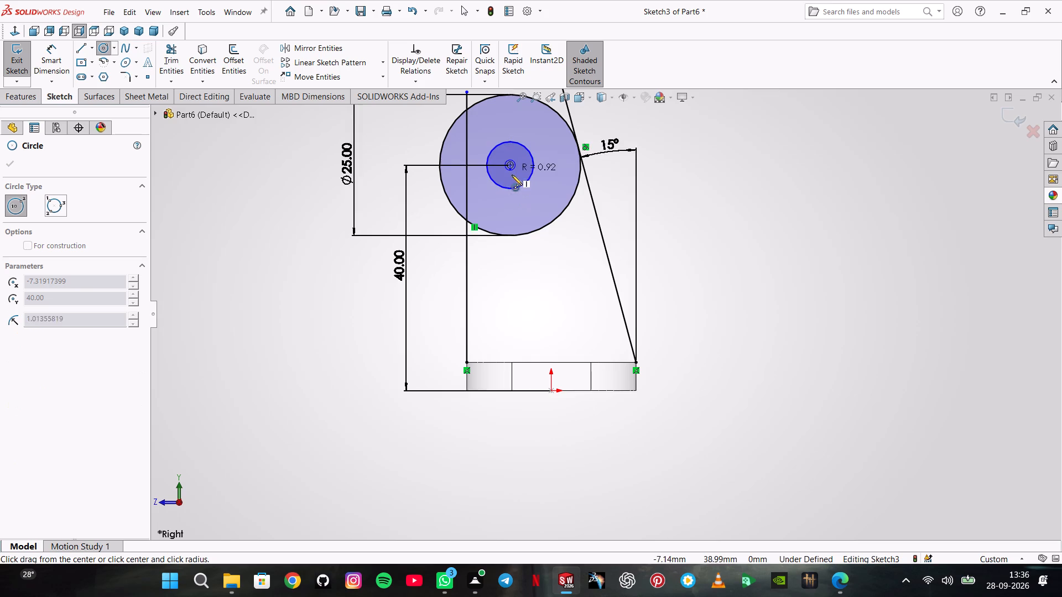
click(515, 210)
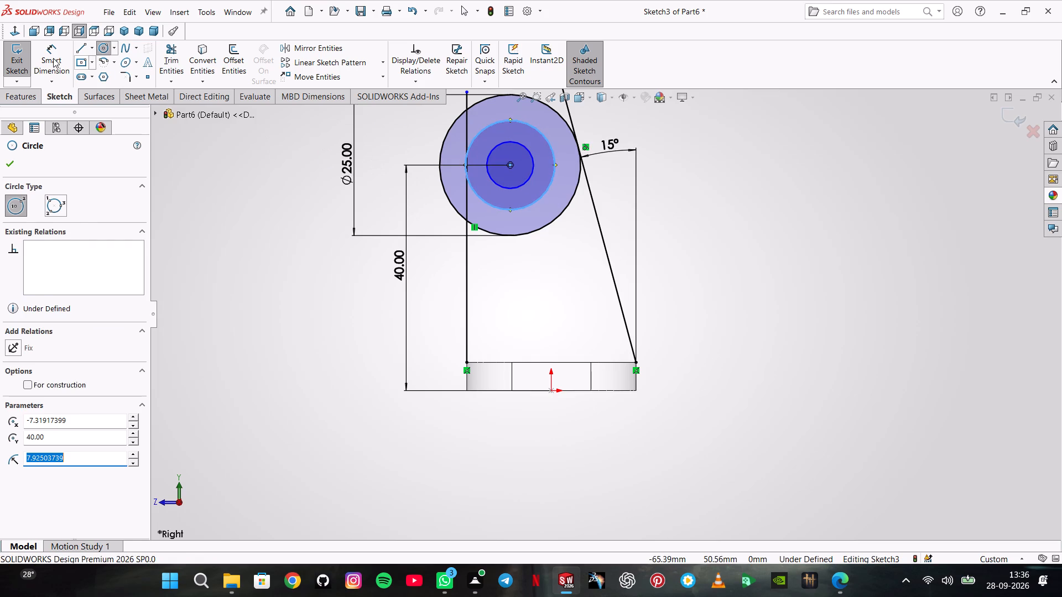
Dimension the innermost concentric circle's diameter as 8 mm.
click(53, 58)
click(498, 184)
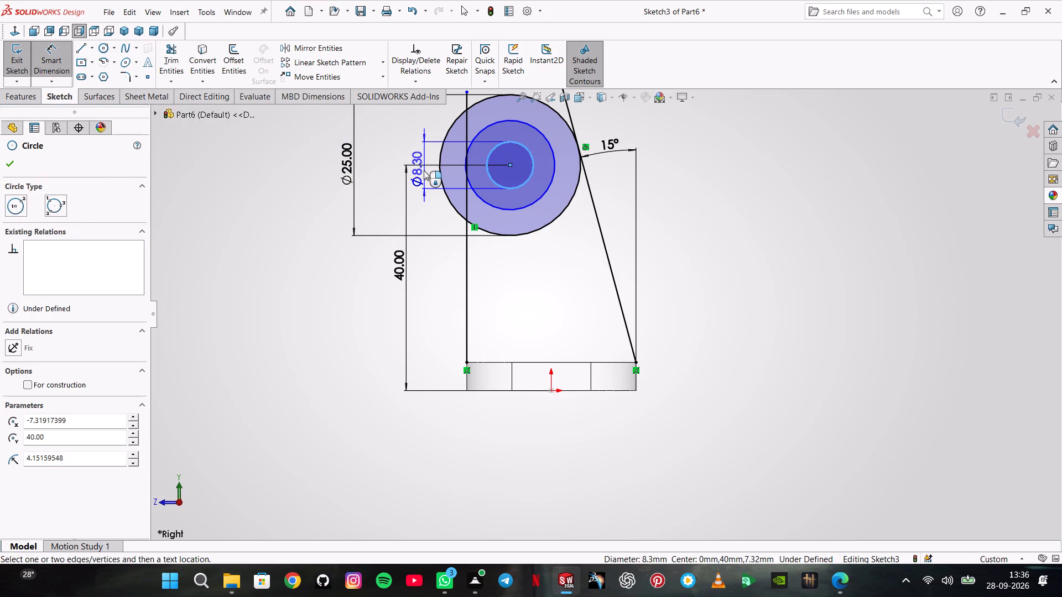
click(424, 170)
key(8)
key(Return)
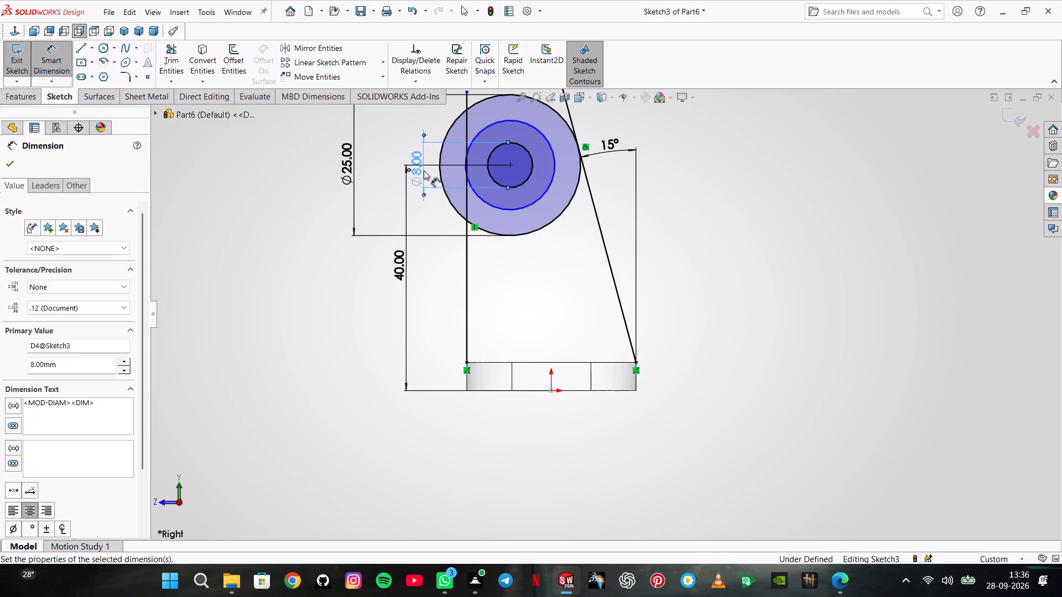
Dimension the other new concentric circle's diameter as 14*2, making it 28 mm.
click(472, 186)
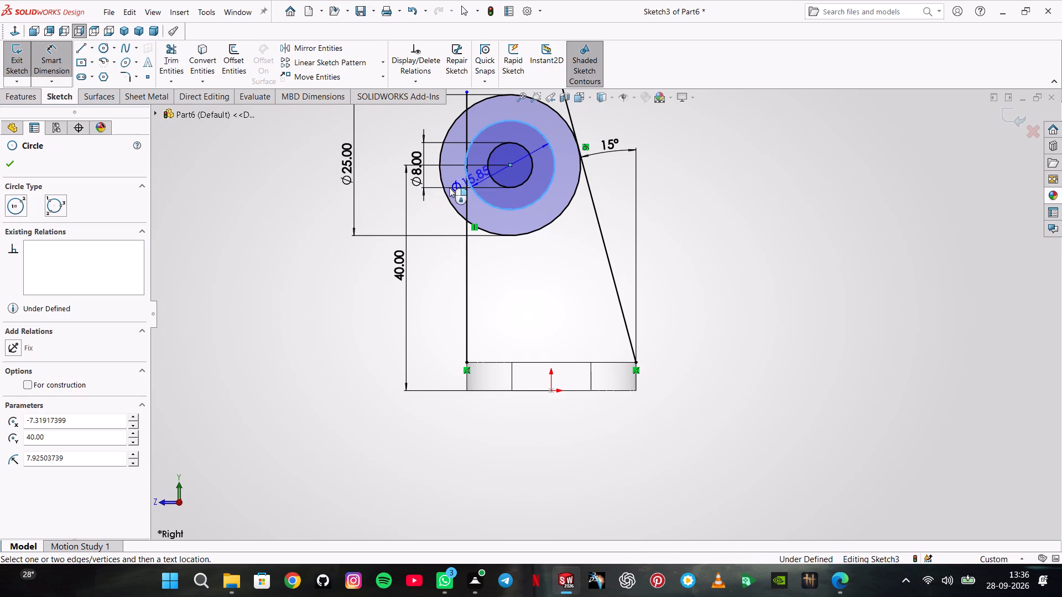
click(390, 179)
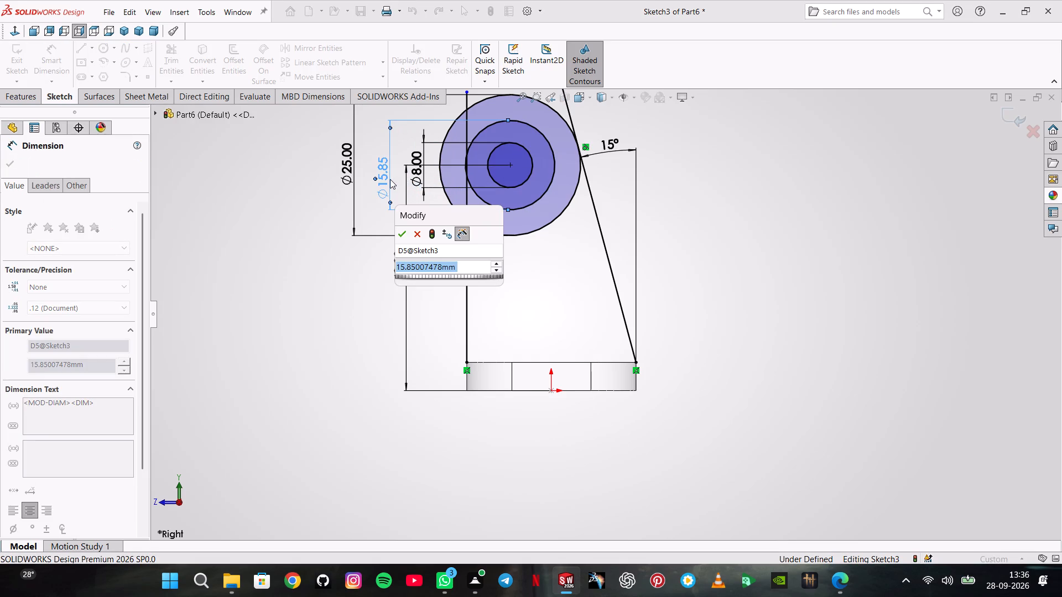
text(14)
text(*2)
key(Return)
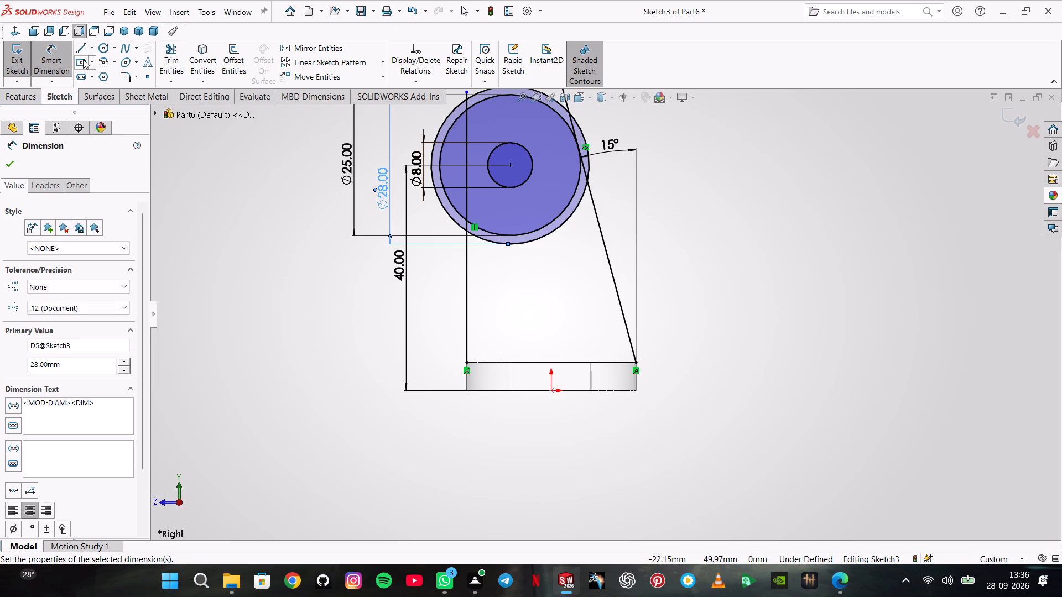
Trim the 28 mm circle down to its lower arc between the vertical and inclined lines.
click(170, 68)
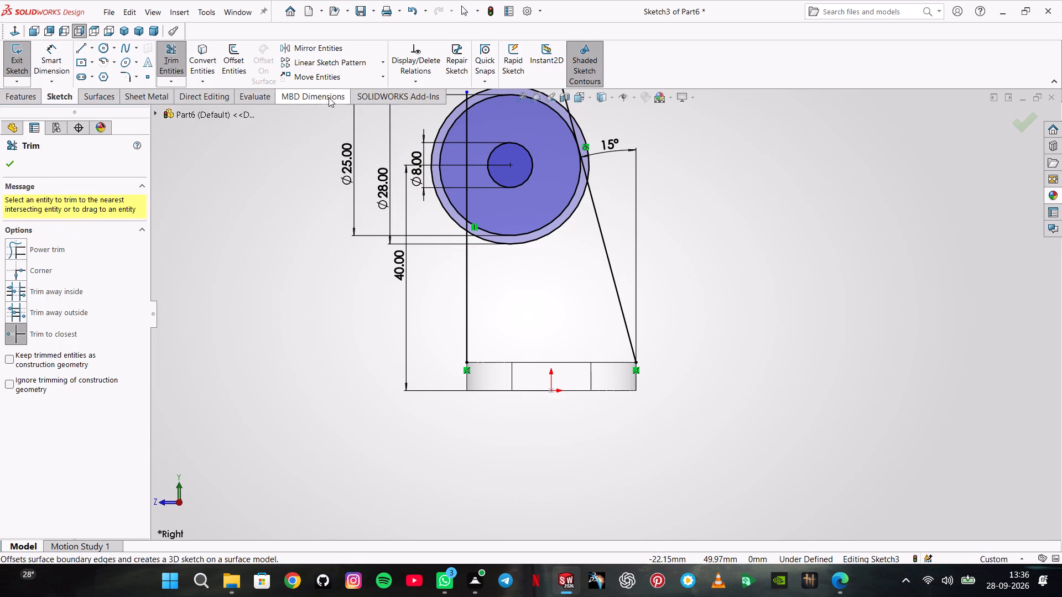
click(458, 104)
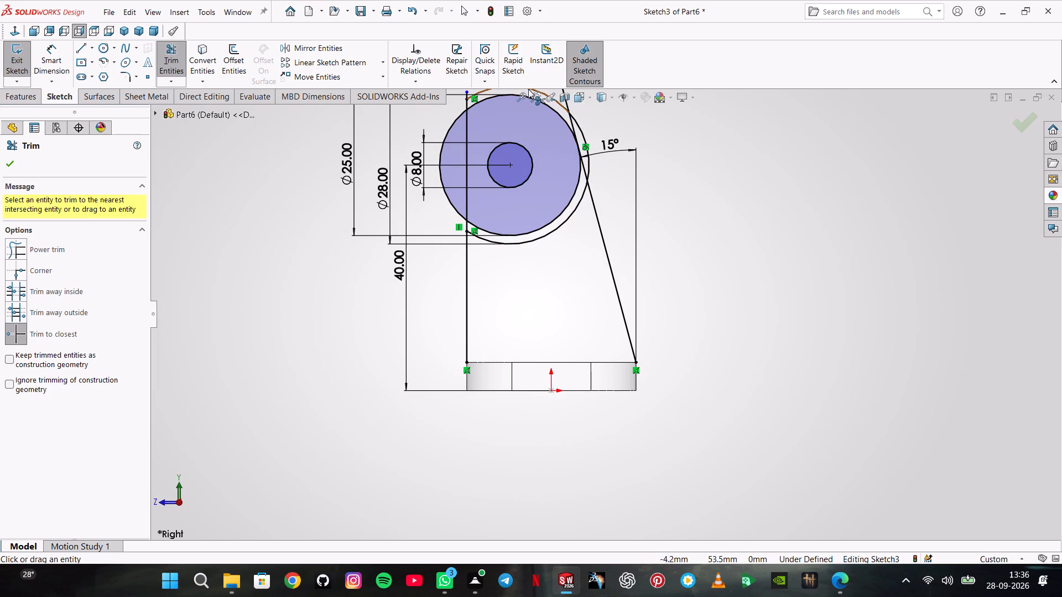
click(529, 88)
click(564, 106)
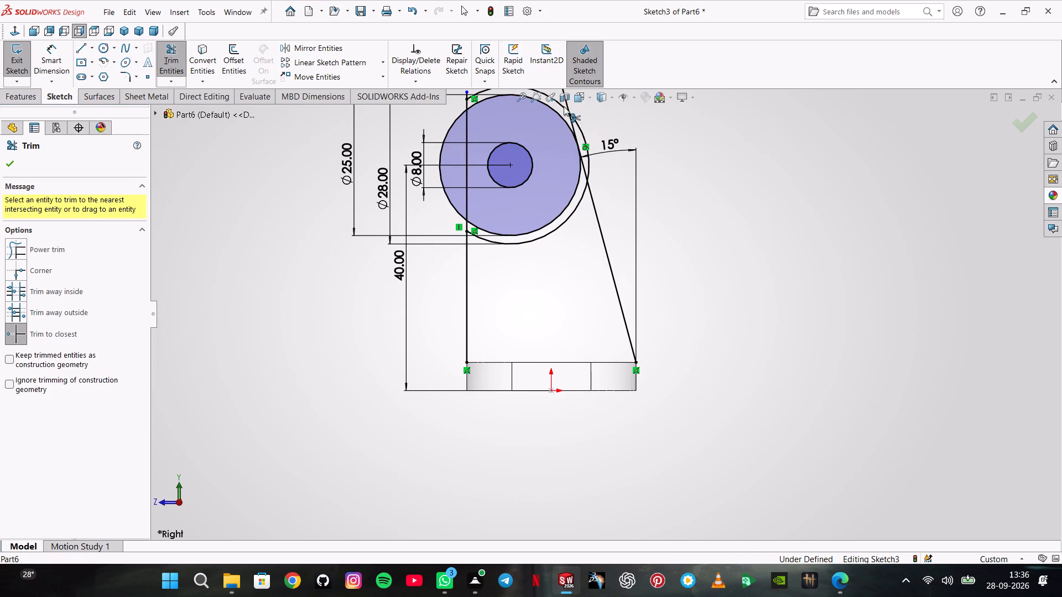
click(577, 121)
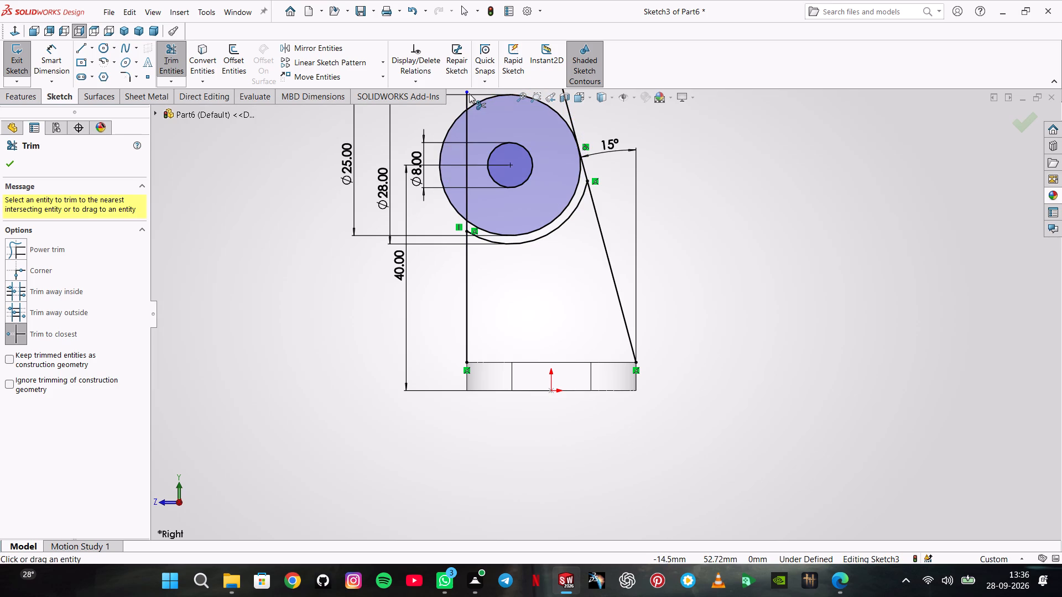
Trim both side lines back to the 25 mm circle and remove that circle's lower arc between them.
click(464, 99)
click(568, 112)
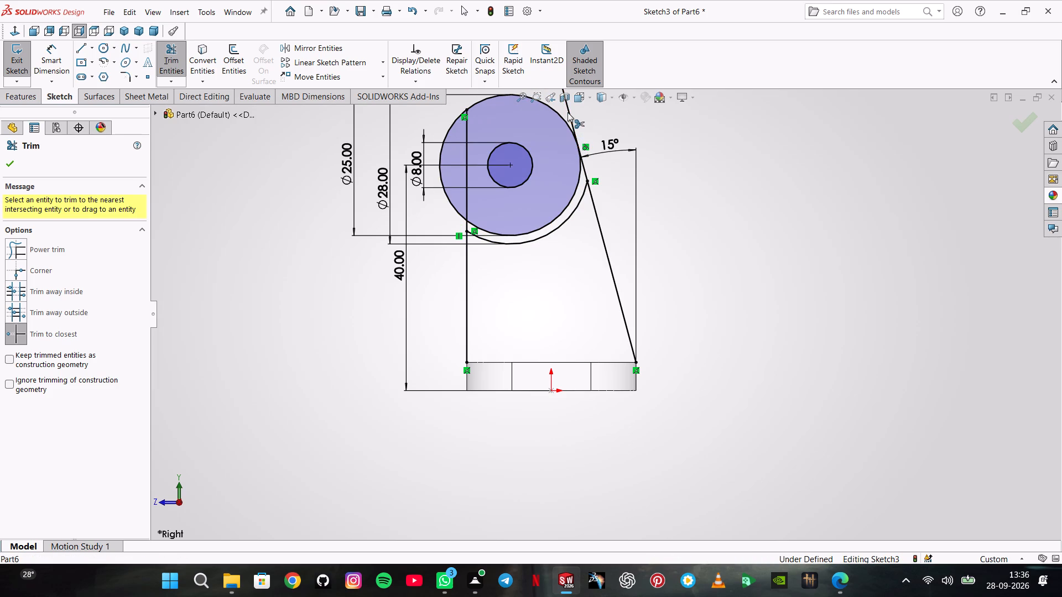
click(467, 129)
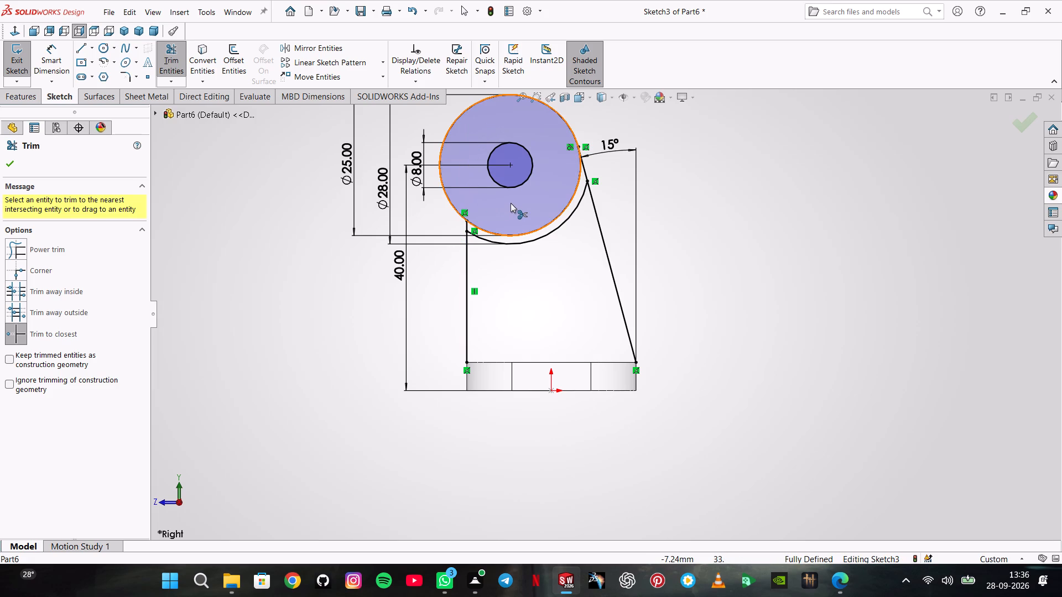
click(523, 232)
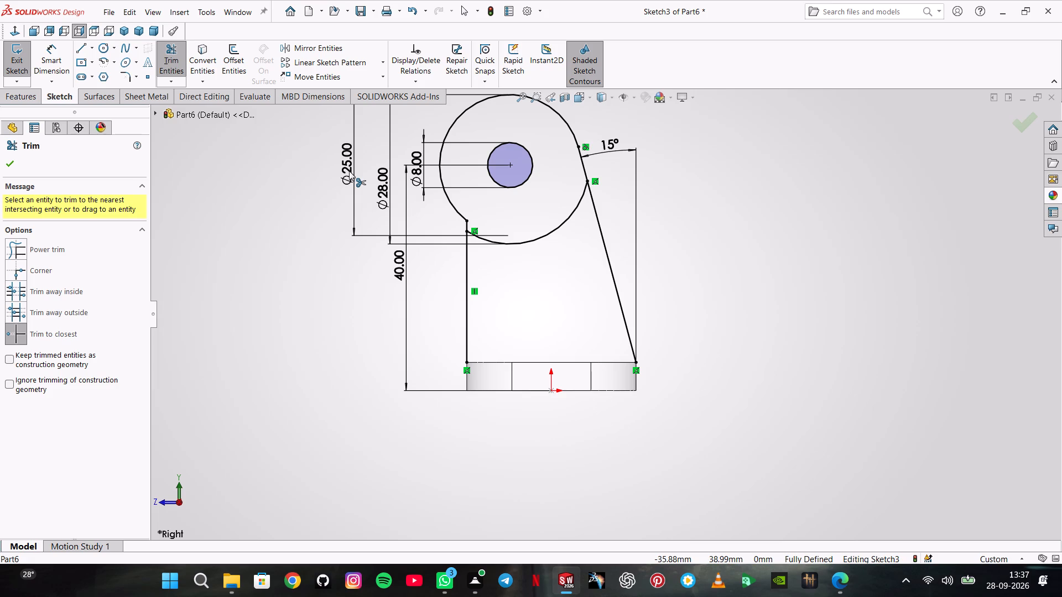
Draw two small circles inside the rounded head, about 5 mm diameter near the vertical line and 3.1 mm near the inclined line.
click(104, 50)
click(487, 216)
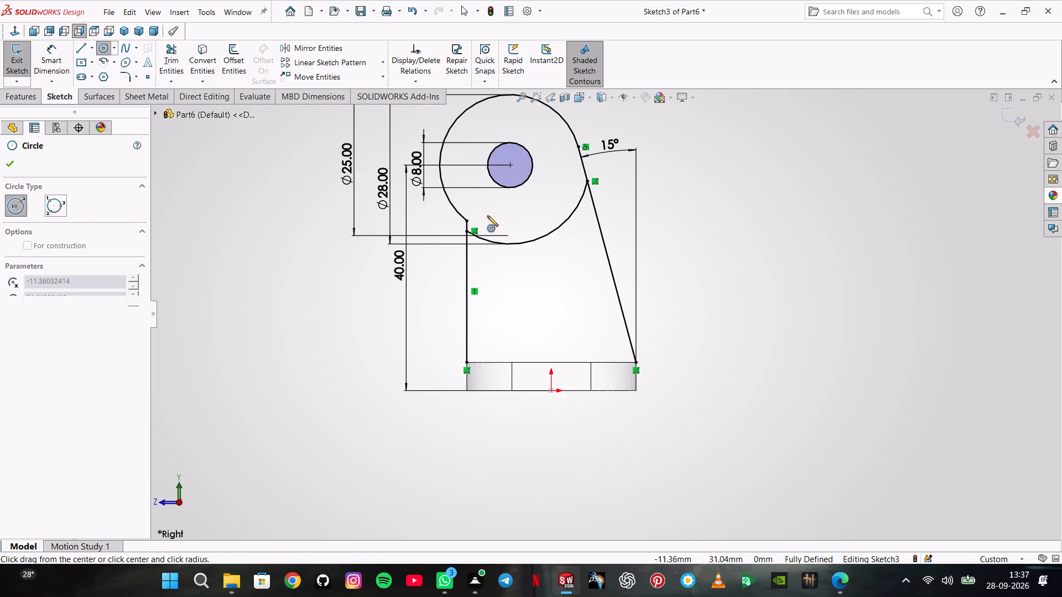
click(502, 215)
click(571, 180)
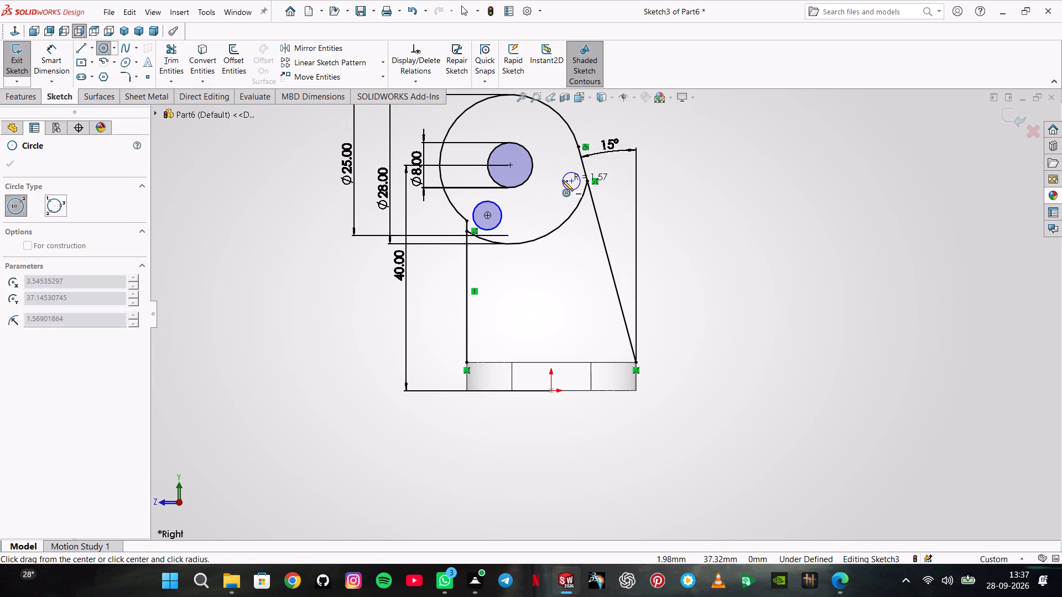
click(563, 180)
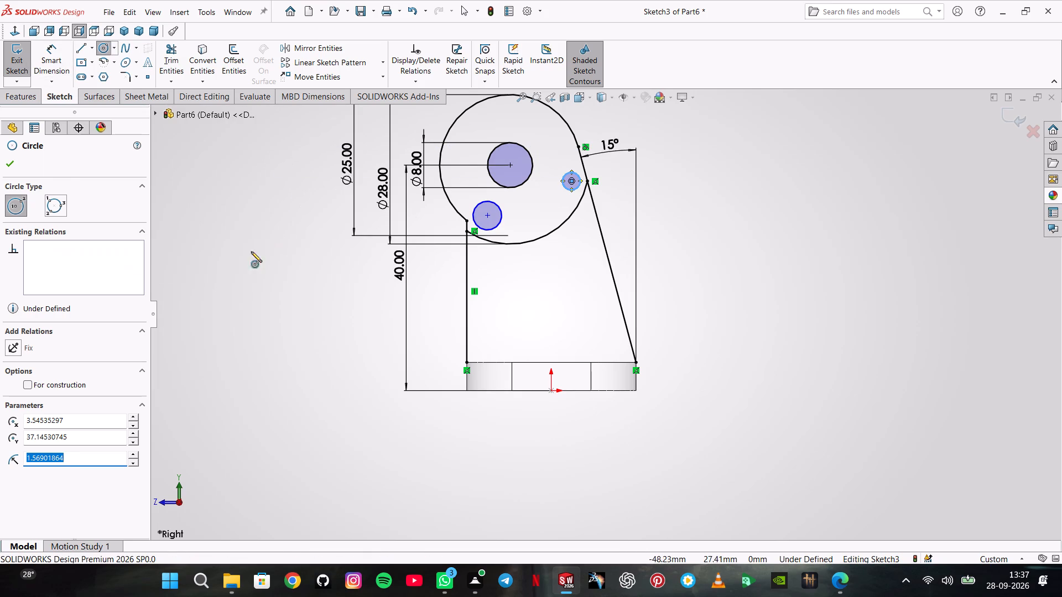
key(Escape)
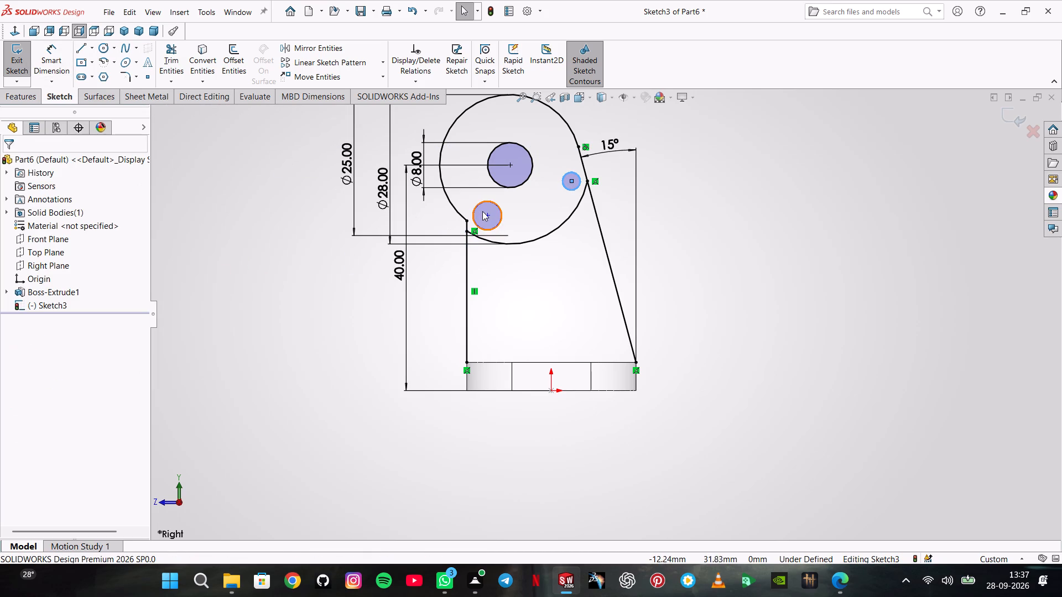
Add an Equal relation between the two small circles.
shift+click(483, 210)
click(42, 412)
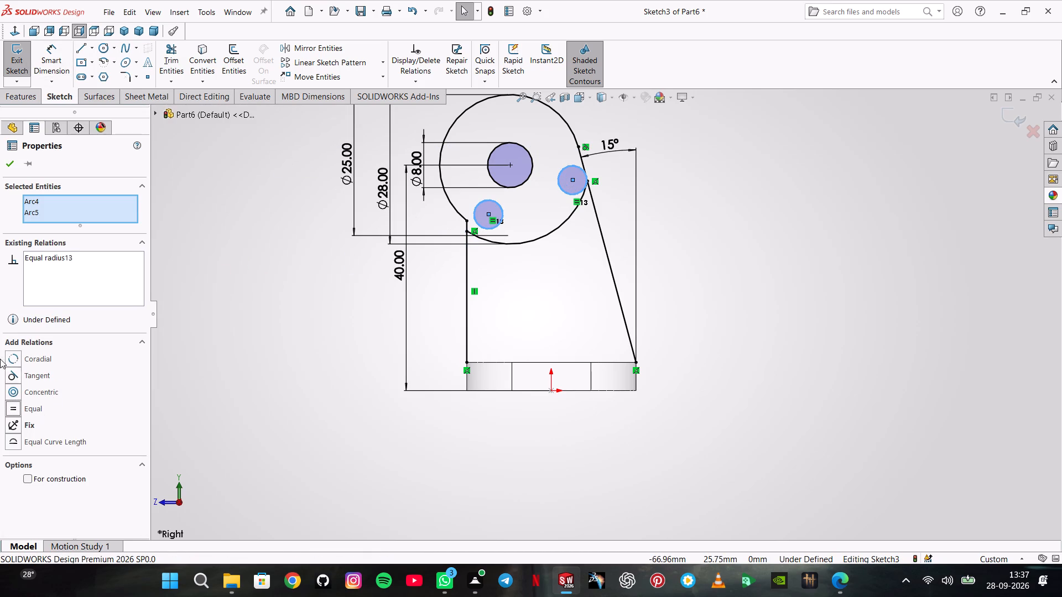
Dimension the diameter of the small circle near the vertical line as 4 mm.
click(57, 66)
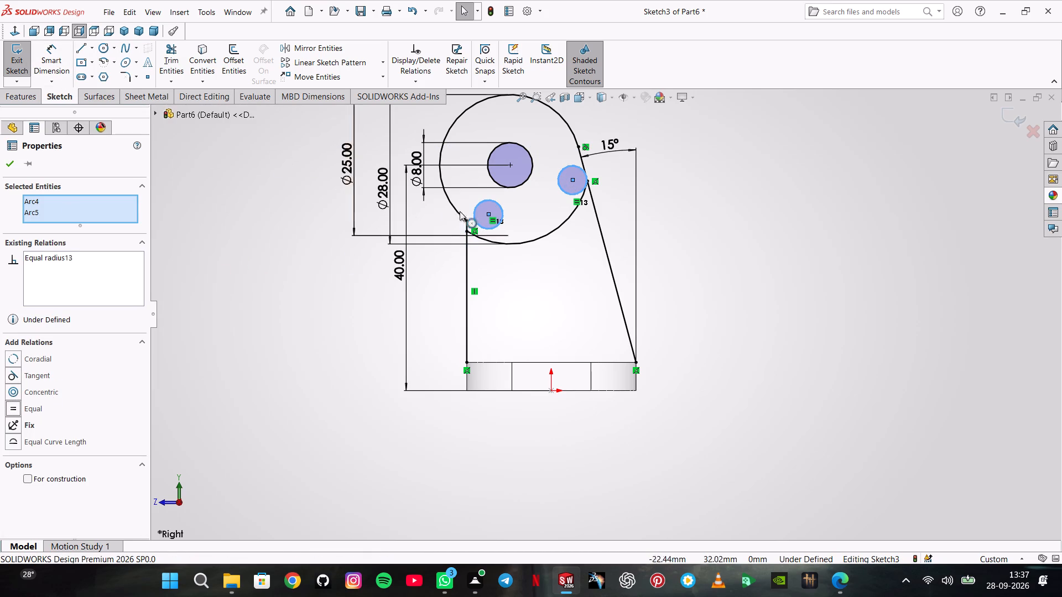
click(473, 211)
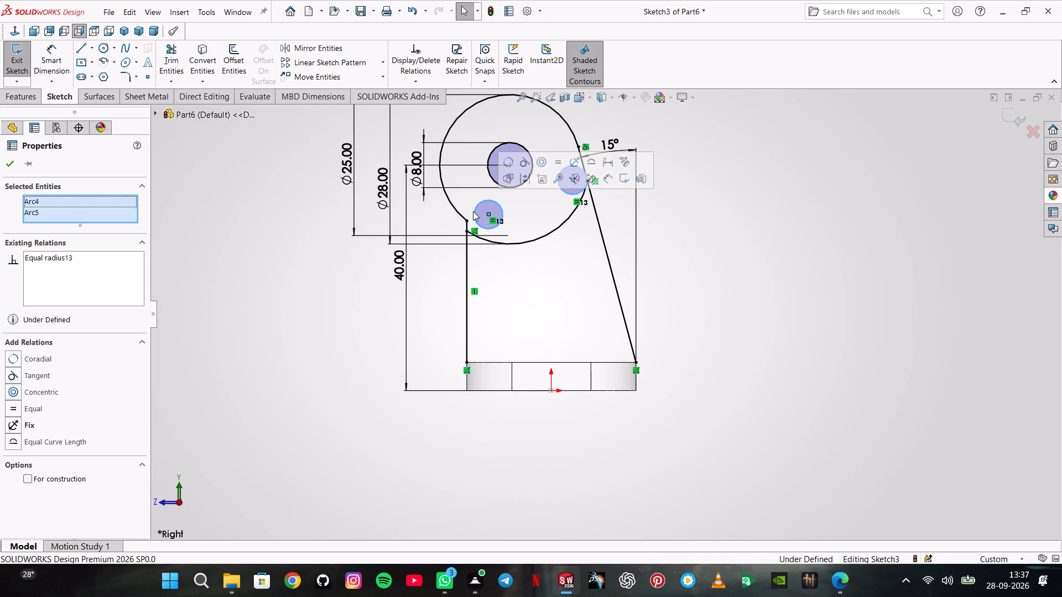
key(Escape)
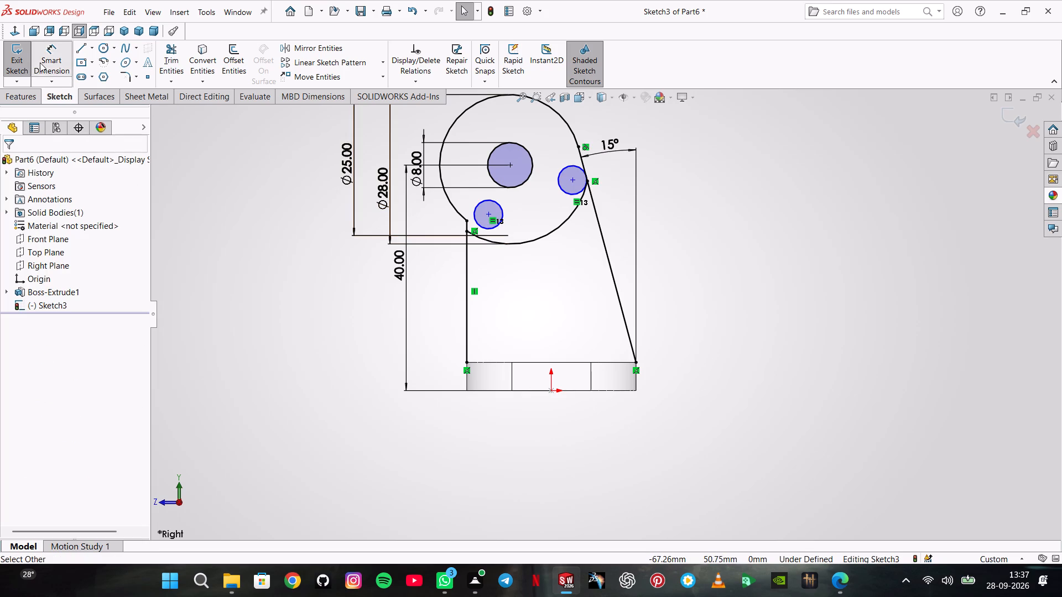
click(40, 62)
click(476, 216)
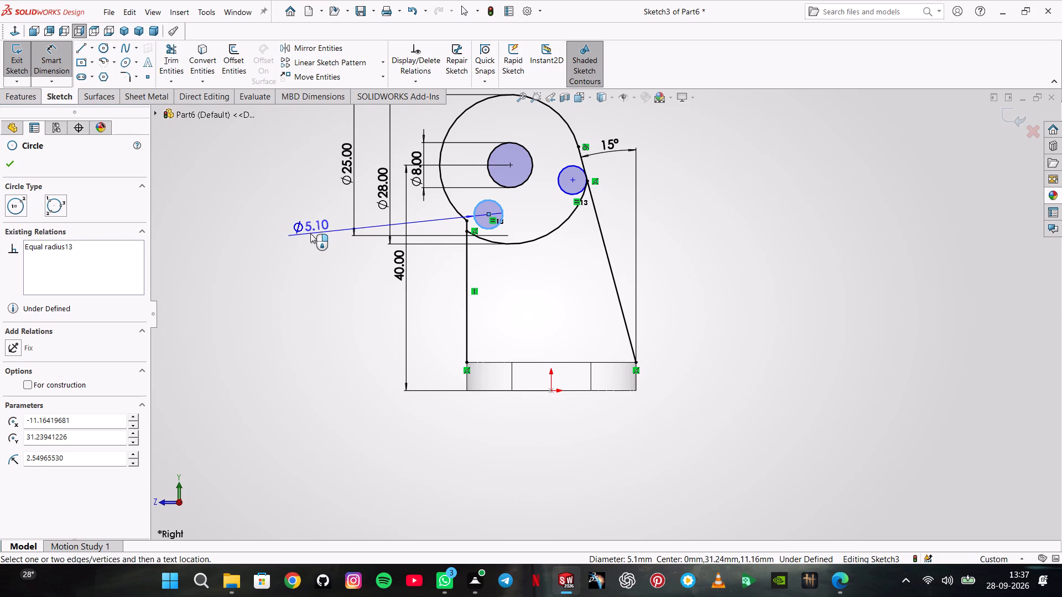
click(310, 233)
key(4)
key(Return)
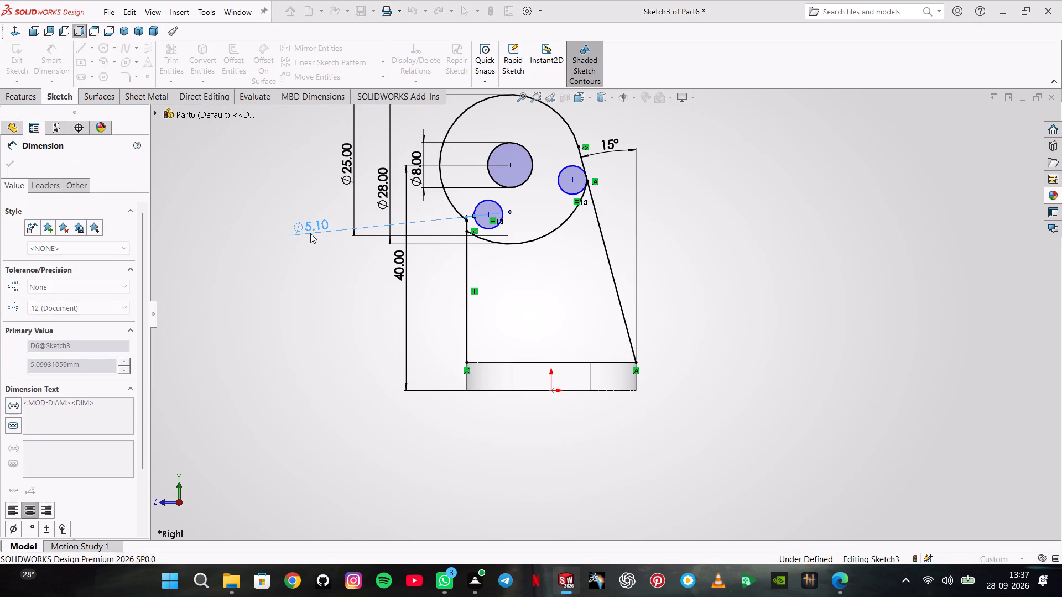
Add a Fix relation to the inclined line and the small circle beside it.
scroll(579, 171, down, 1)
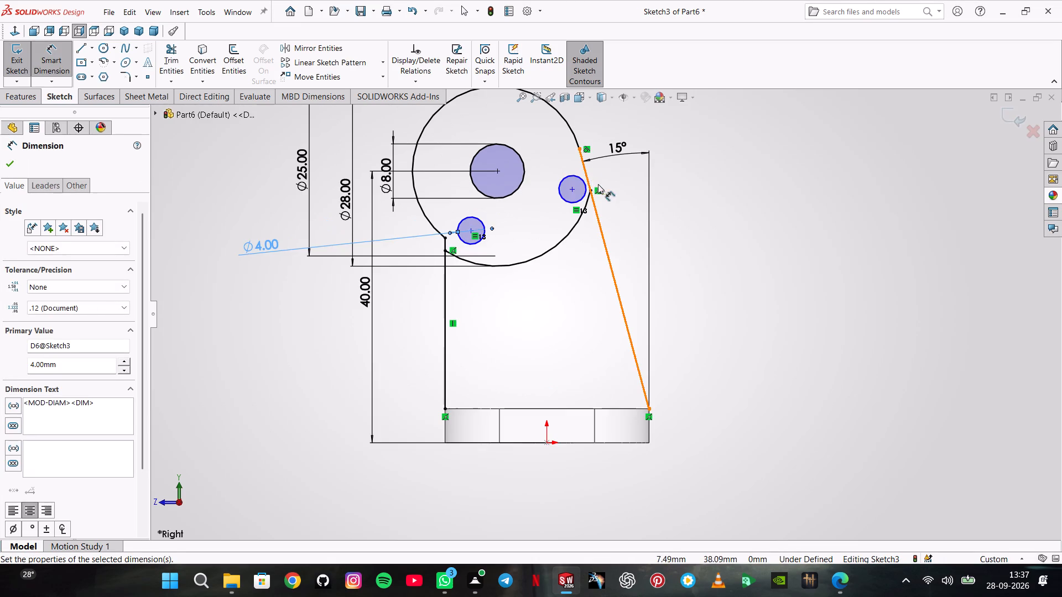
key(Escape)
click(580, 185)
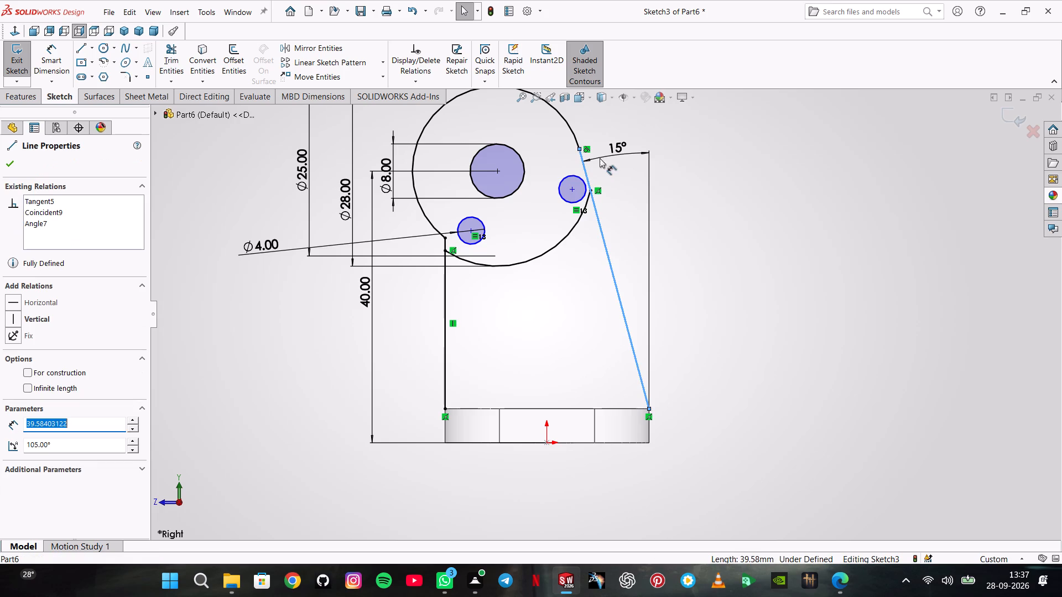
shift+click(575, 176)
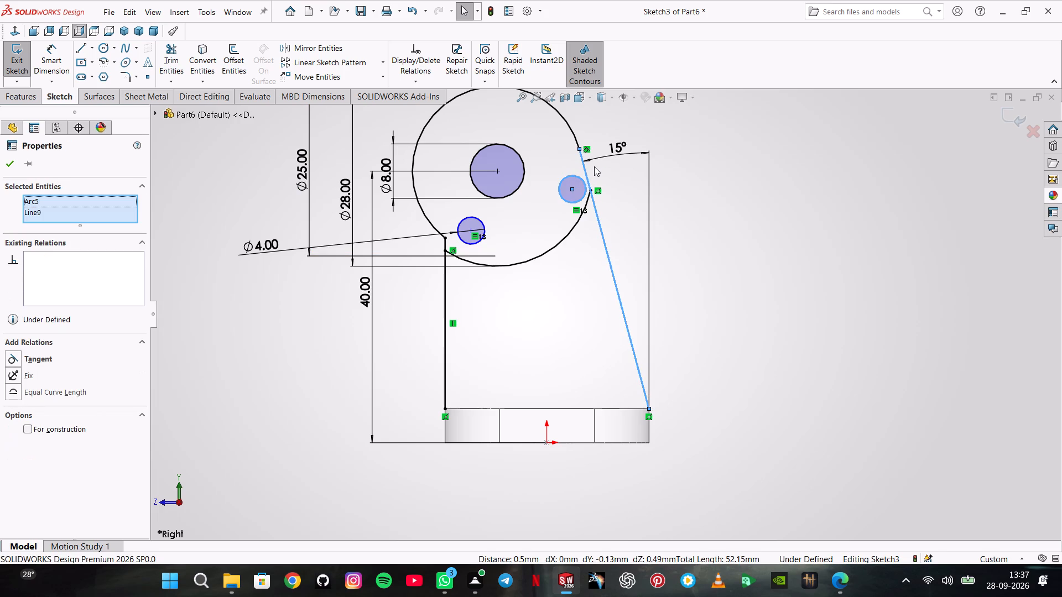
drag(56, 370, 64, 378)
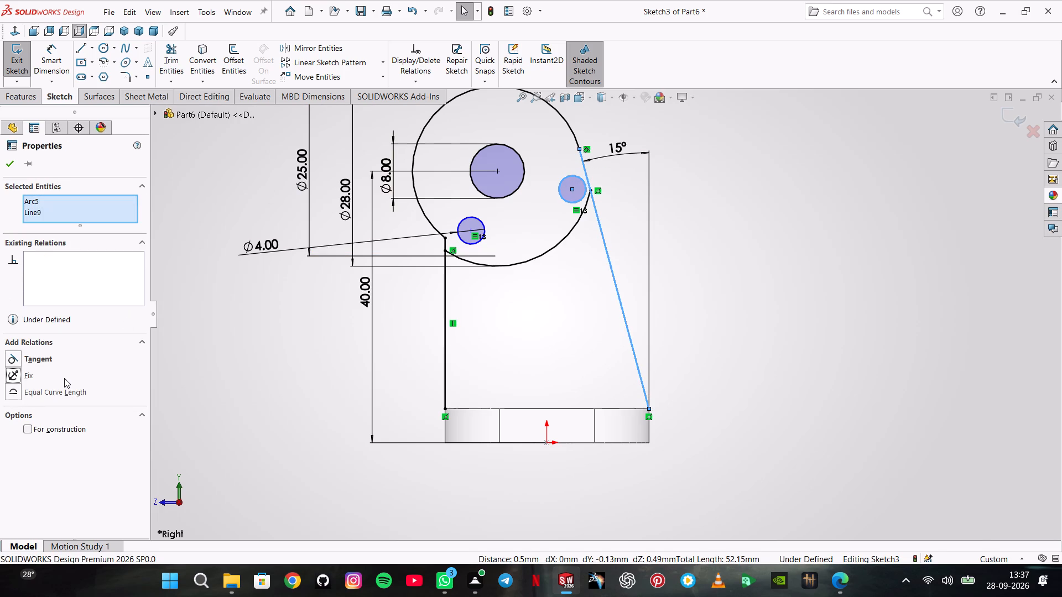
key(Escape)
key(Escape)
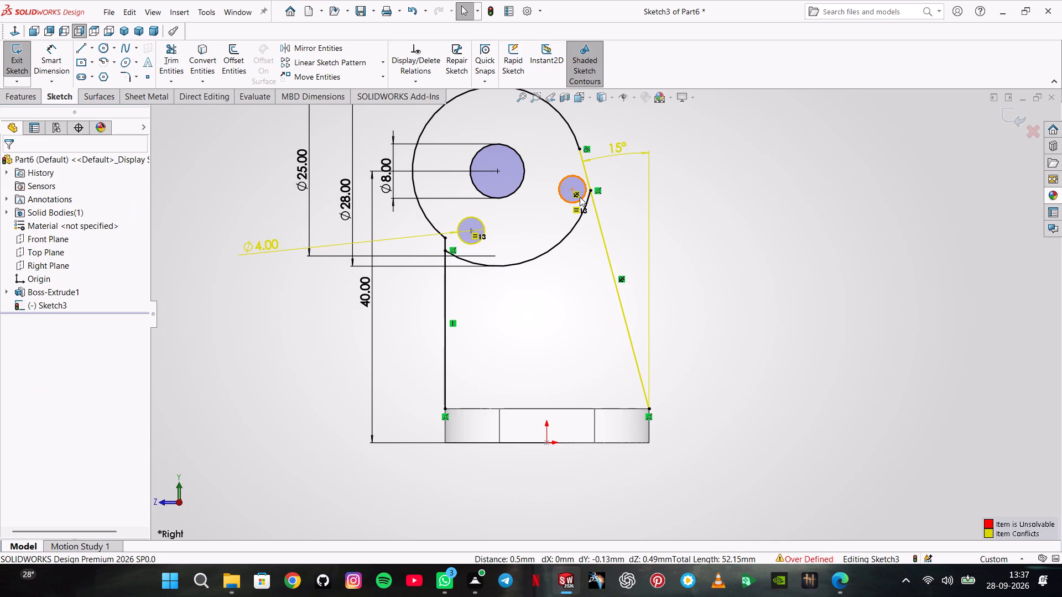
Delete the Fix relation from the small circle beside the inclined line.
click(577, 196)
key(Delete)
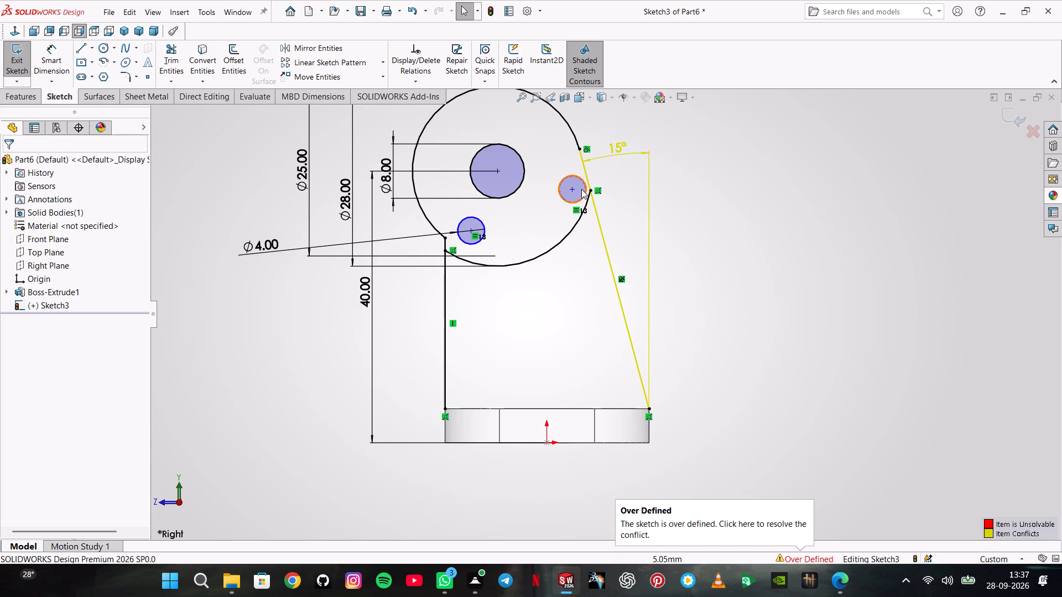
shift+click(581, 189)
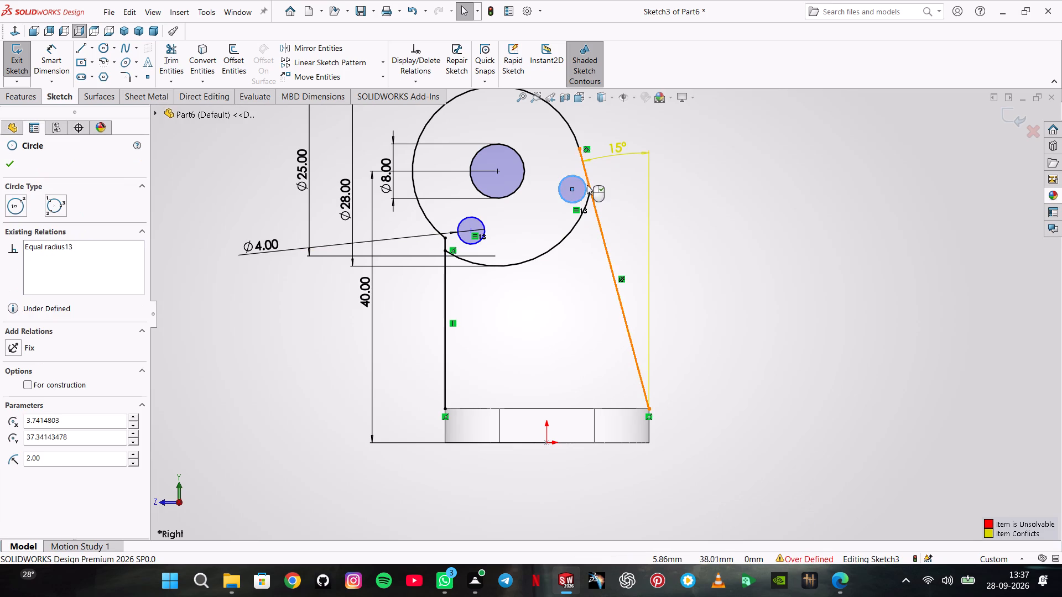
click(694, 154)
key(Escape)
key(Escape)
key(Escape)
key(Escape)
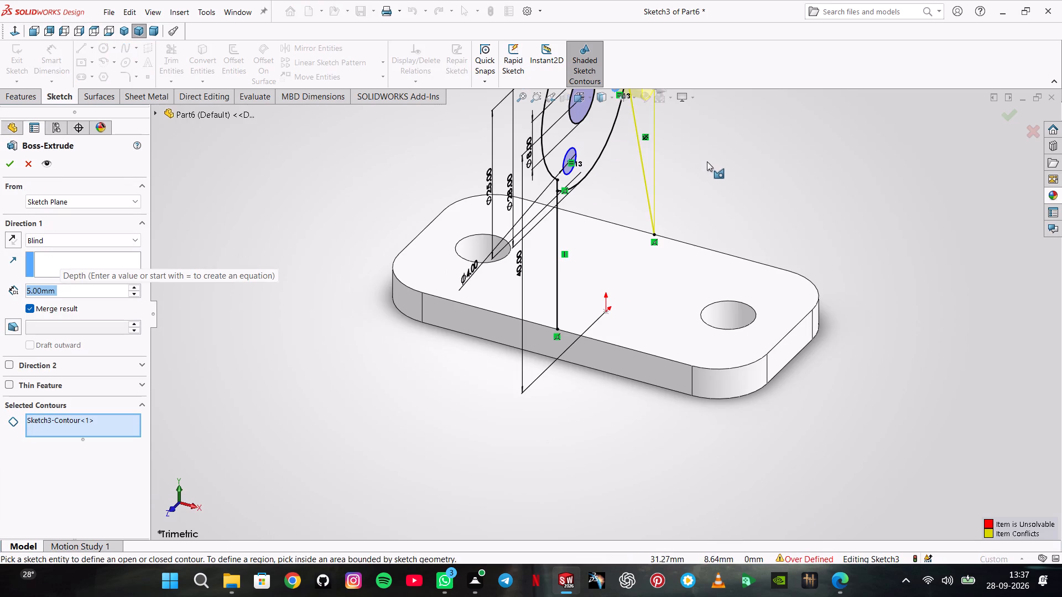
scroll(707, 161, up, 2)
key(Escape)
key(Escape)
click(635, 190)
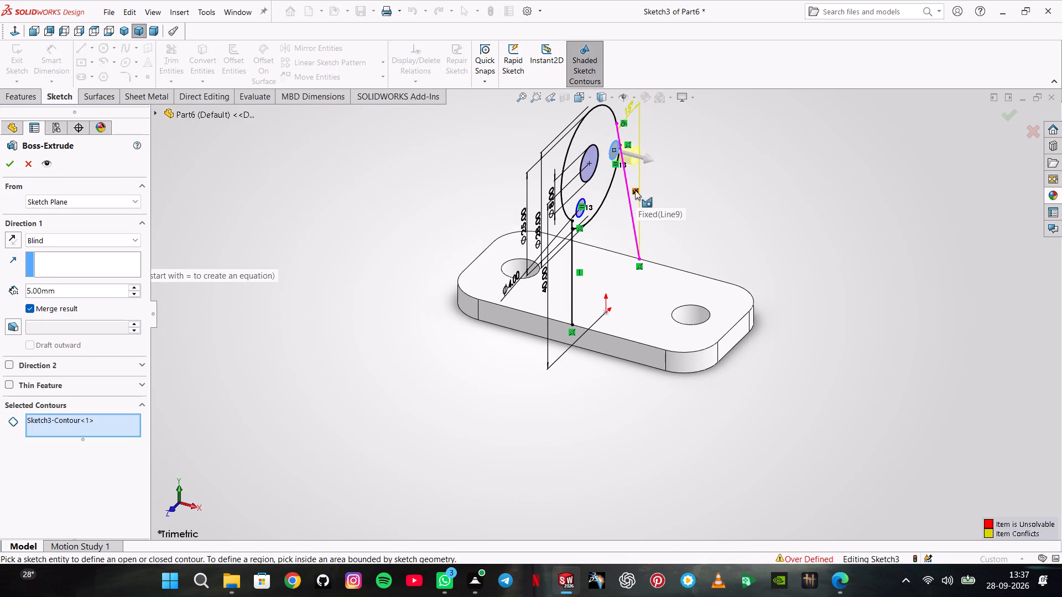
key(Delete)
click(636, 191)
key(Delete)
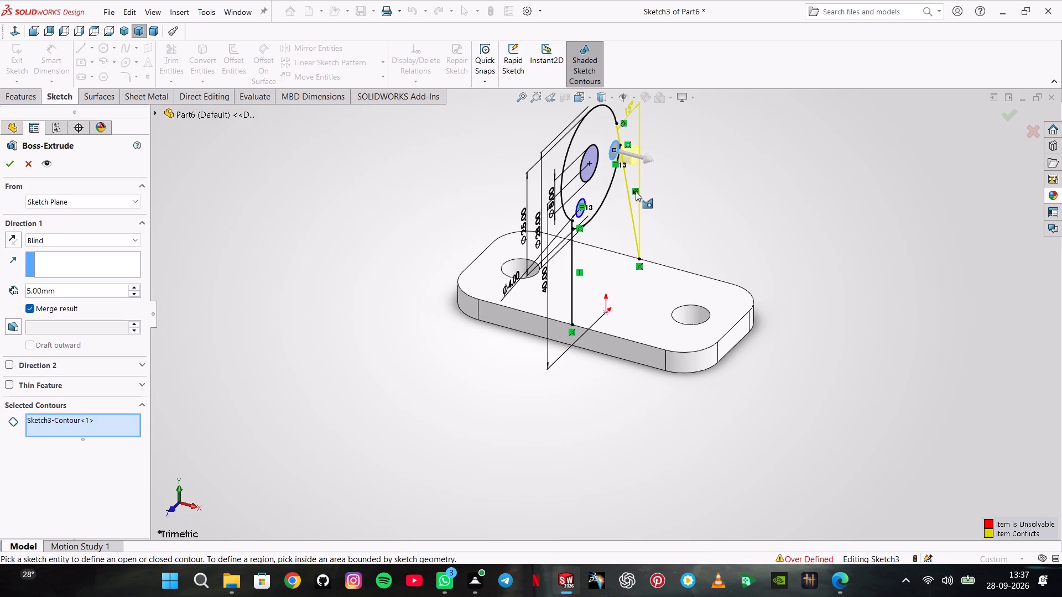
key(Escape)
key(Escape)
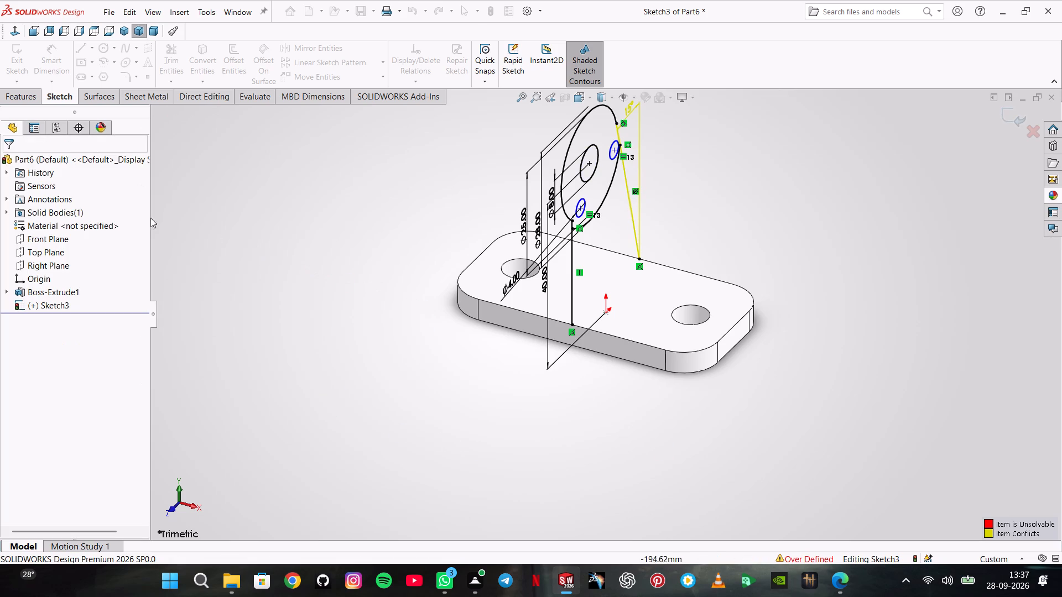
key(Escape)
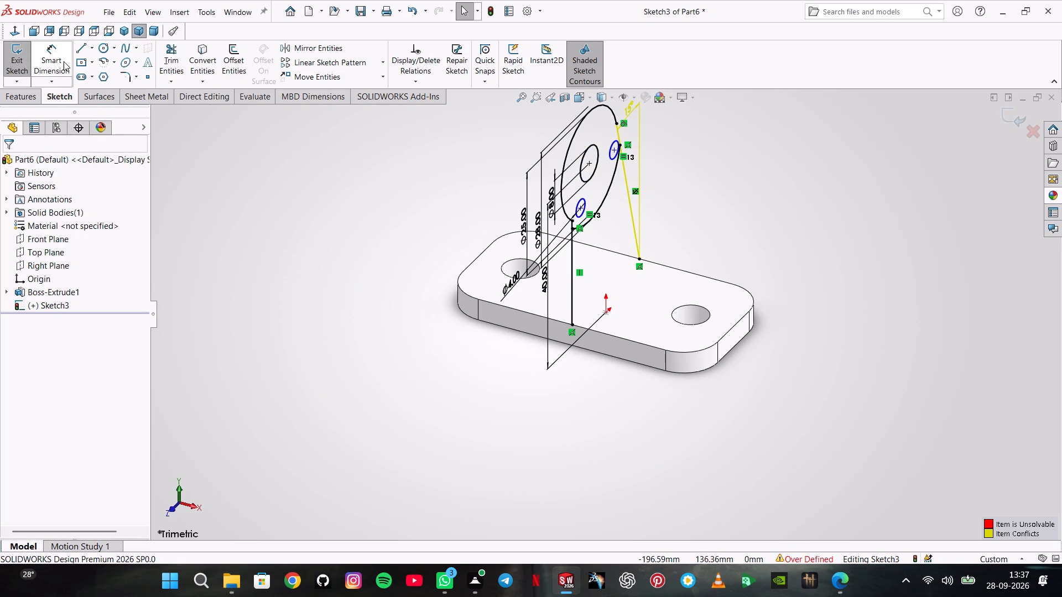
Delete the Fix relation from the inclined line.
click(14, 34)
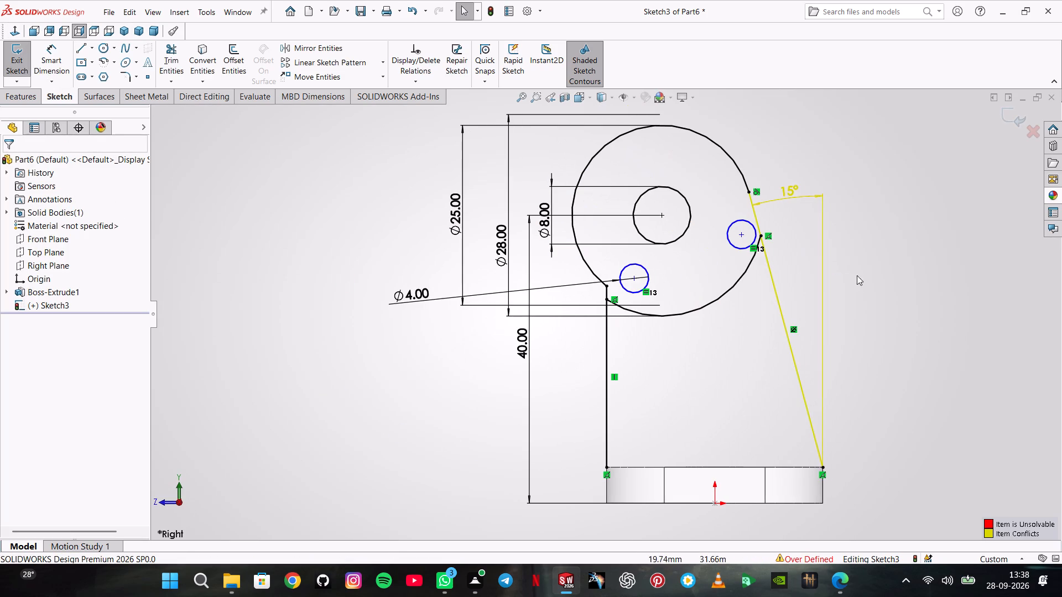
click(795, 329)
key(Delete)
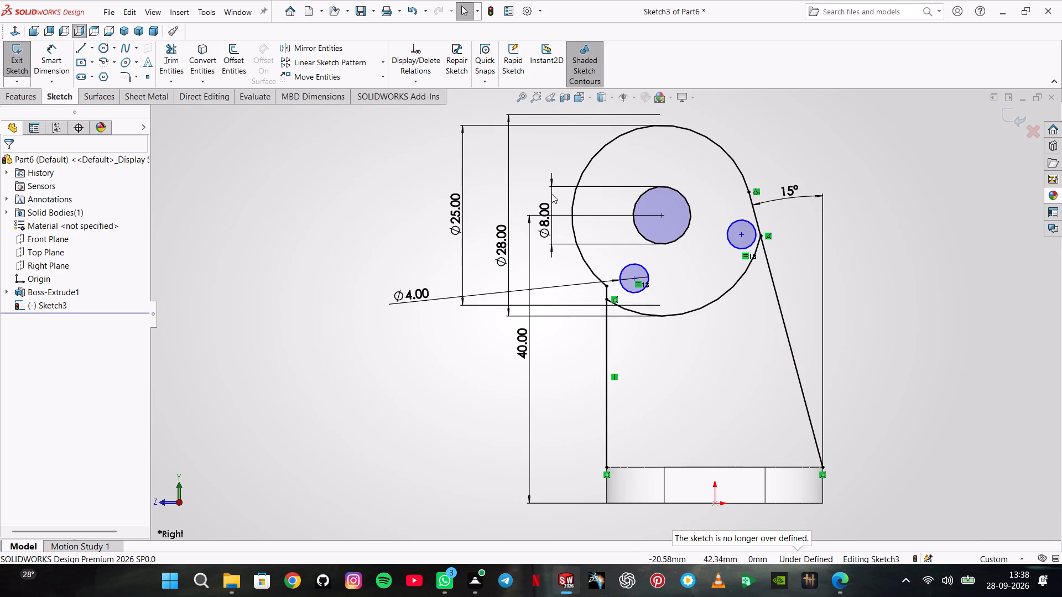
key(Escape)
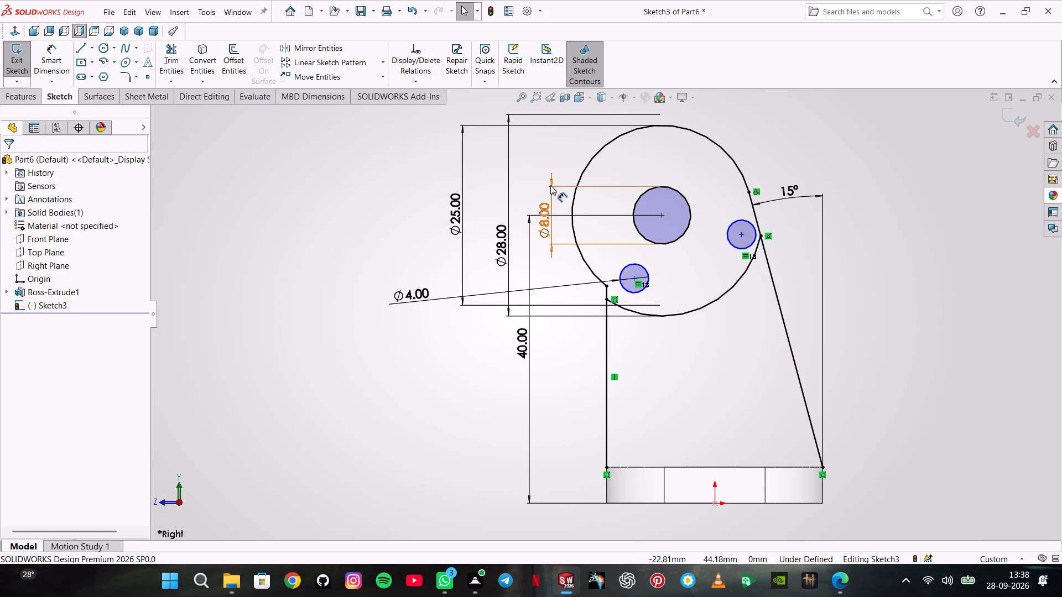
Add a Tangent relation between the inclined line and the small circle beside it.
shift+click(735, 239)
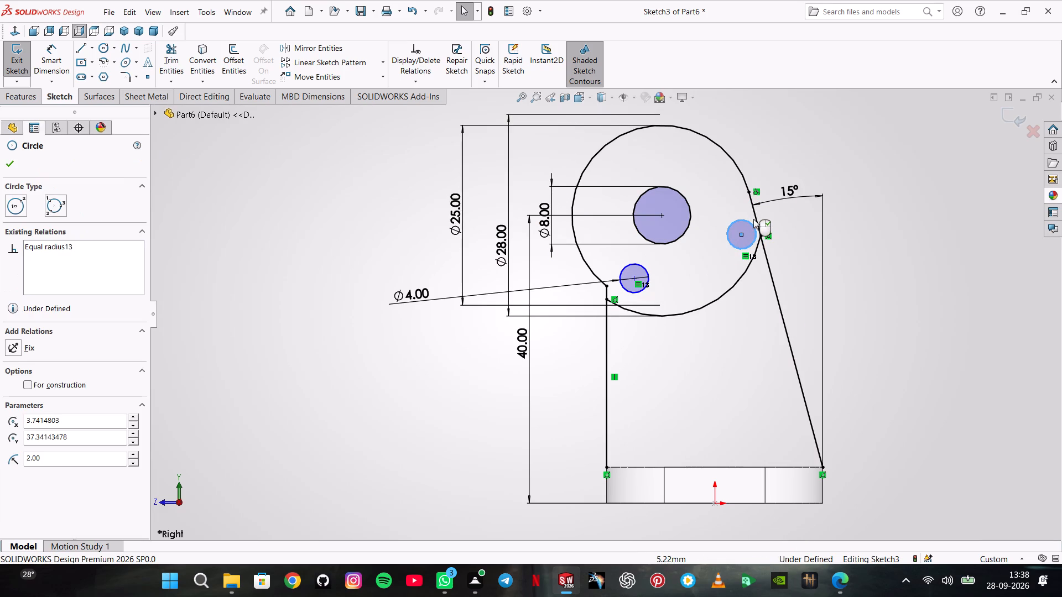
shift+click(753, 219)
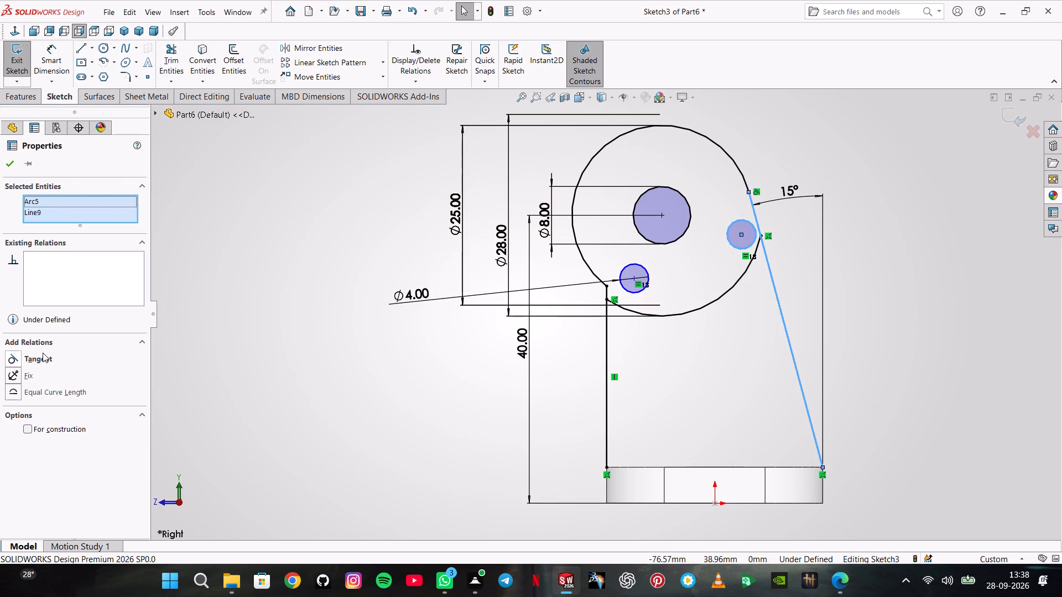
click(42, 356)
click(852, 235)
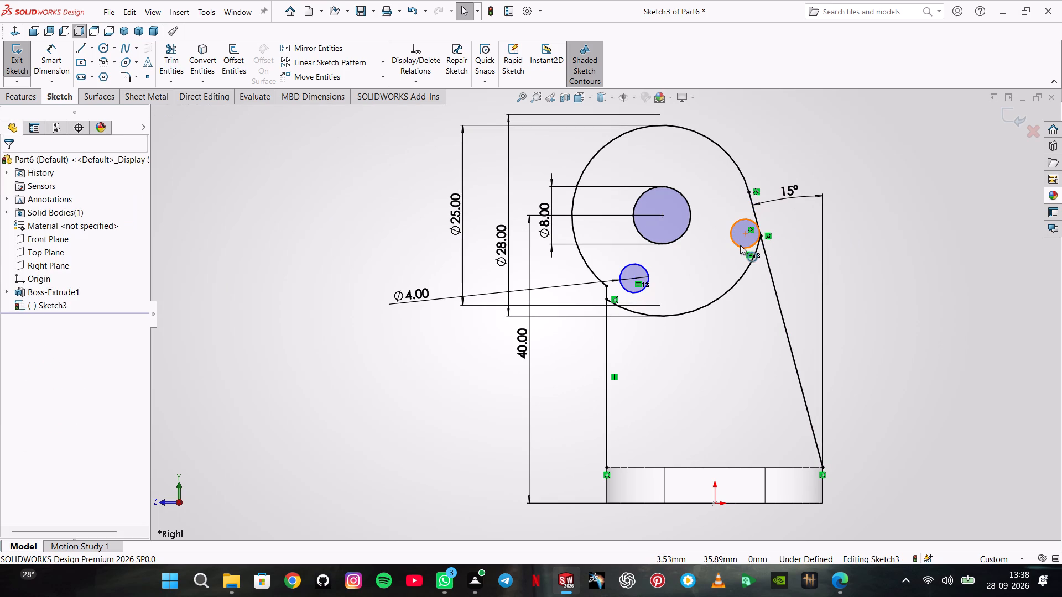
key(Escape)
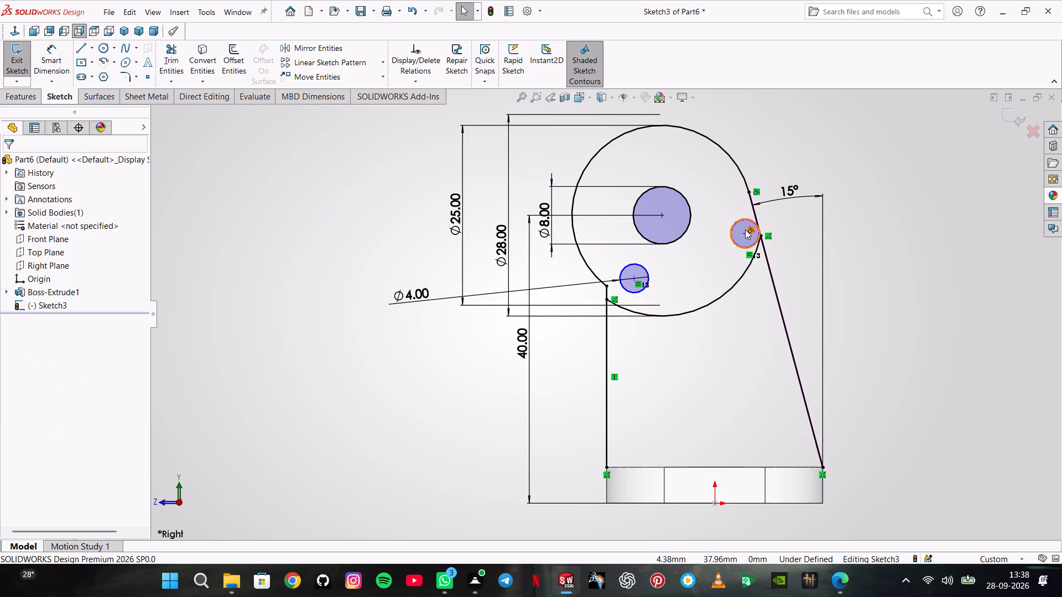
Delete both small circles from the sketch, along with the 4 mm diameter dimension.
click(744, 229)
key(Delete)
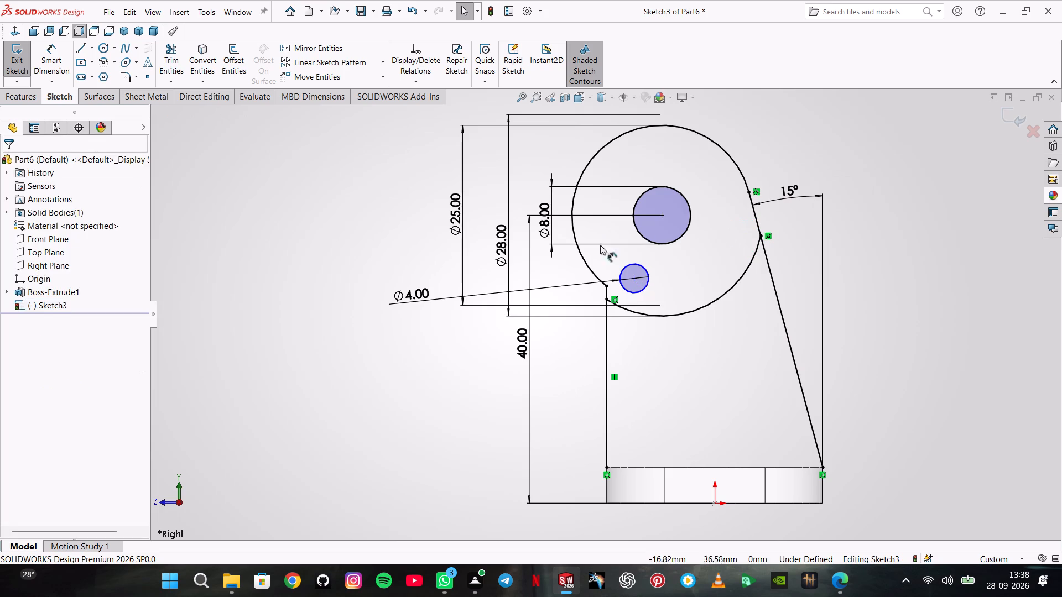
click(634, 269)
key(Delete)
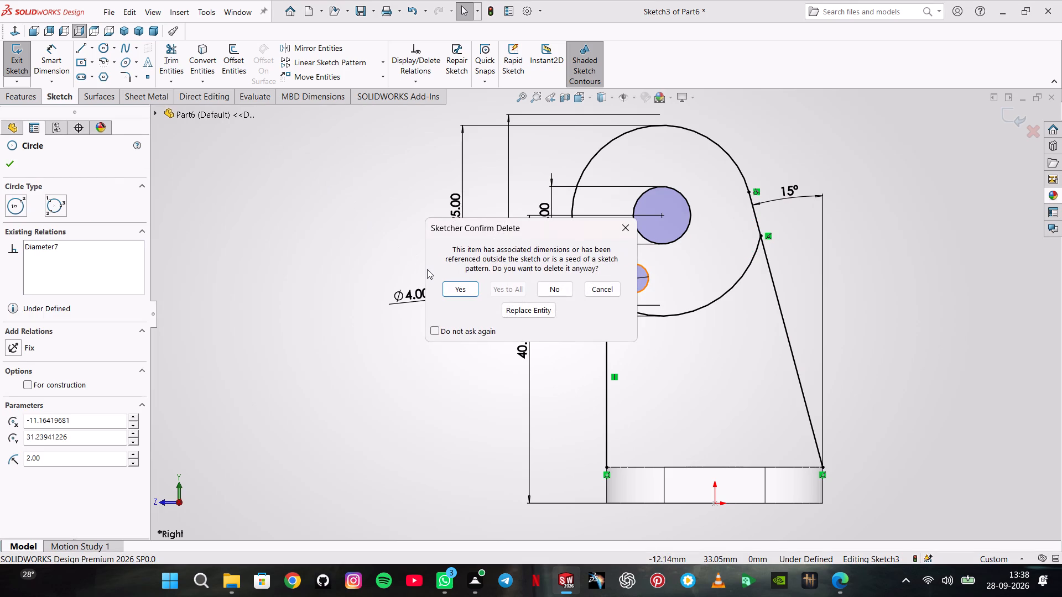
key(Return)
Sketch two circles below the head's lower arc, about 4.9 mm diameter near the vertical line and about 7.4 mm near the inclined line.
click(105, 54)
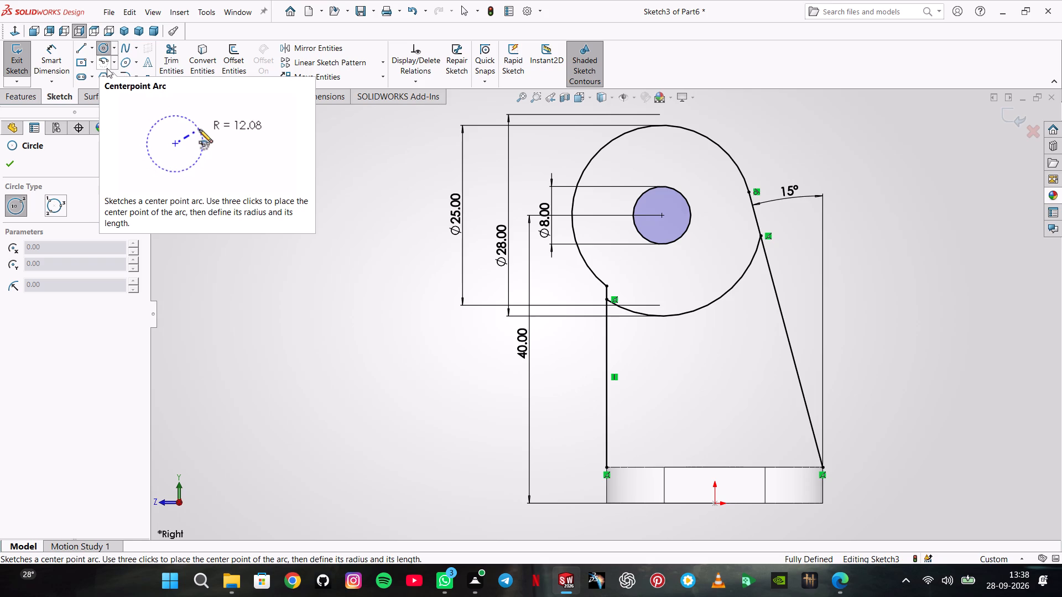
click(627, 329)
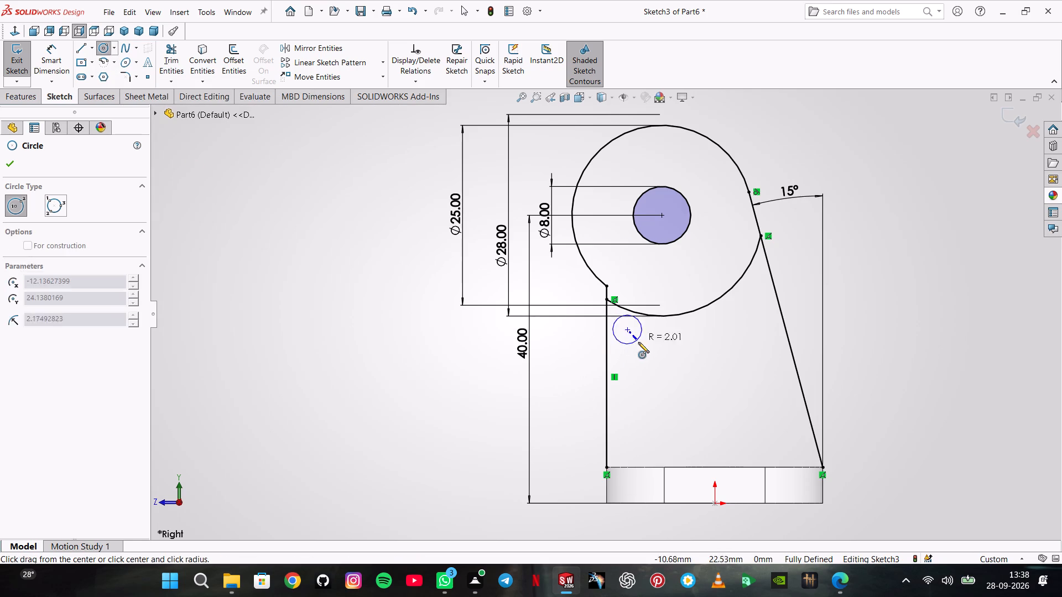
click(639, 343)
click(751, 316)
click(740, 341)
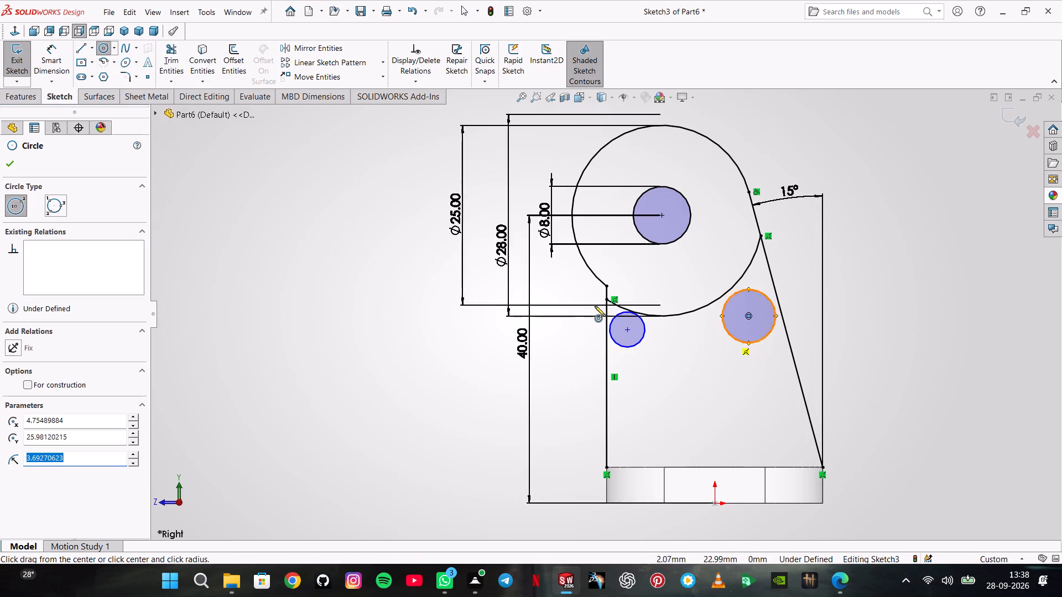
key(Escape)
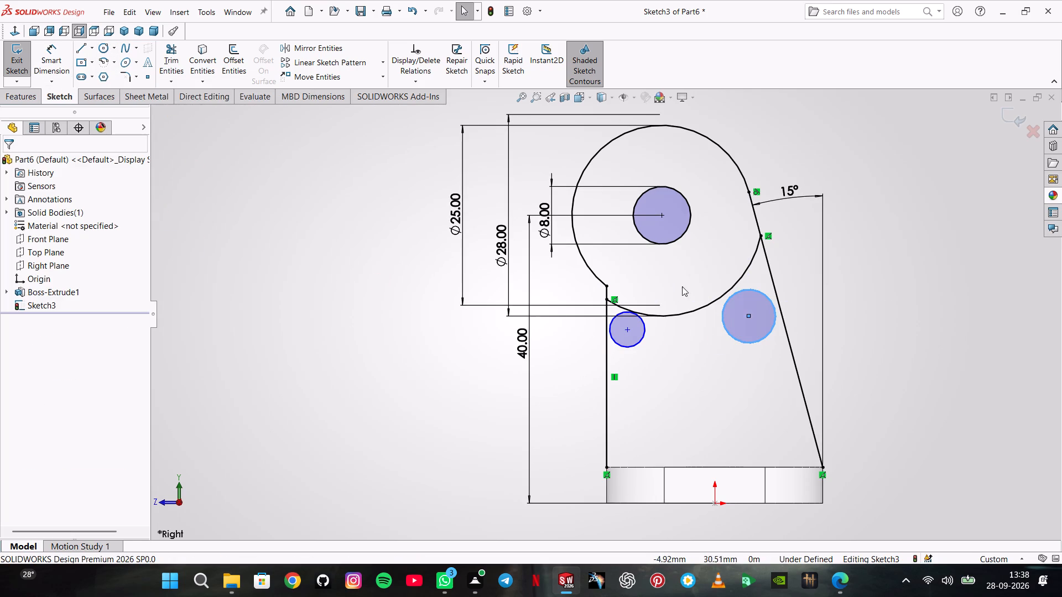
Add an Equal relation between the two circles below the head.
shift+click(617, 327)
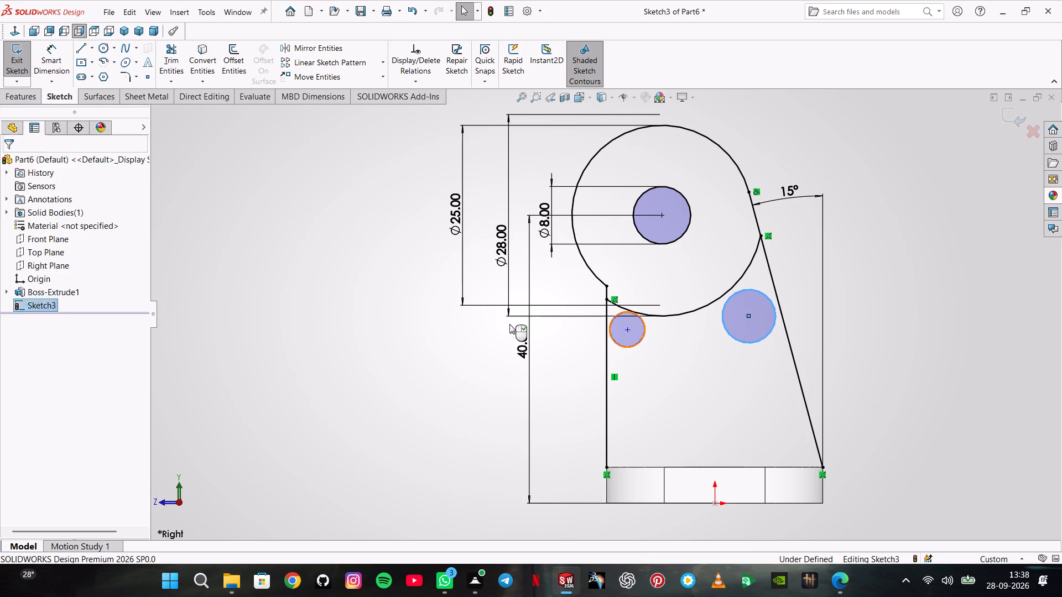
click(37, 402)
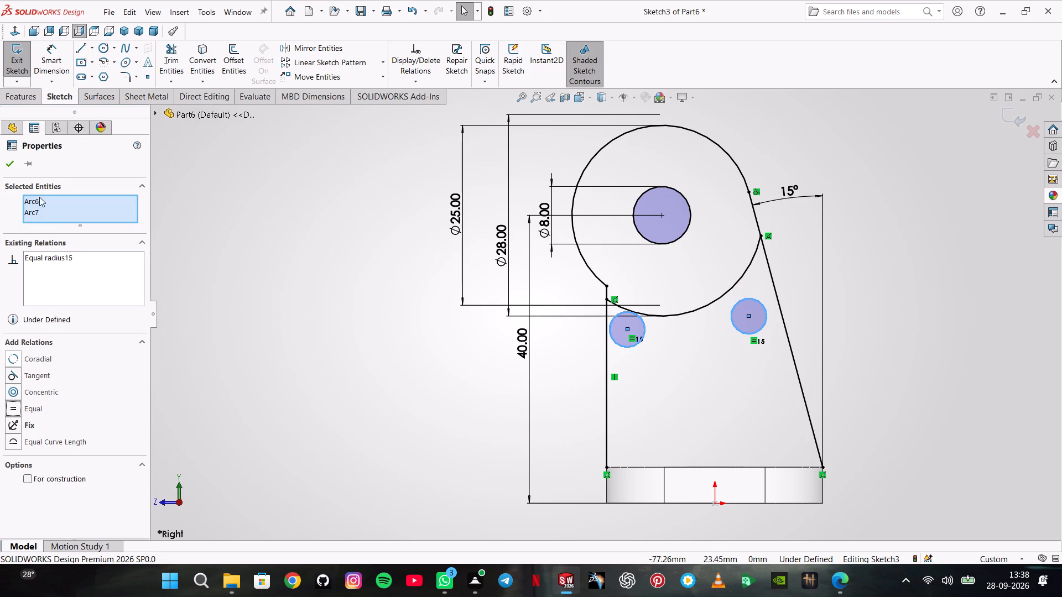
click(11, 162)
Dimension the diameter of the small circle near the vertical line as 4 mm.
click(64, 60)
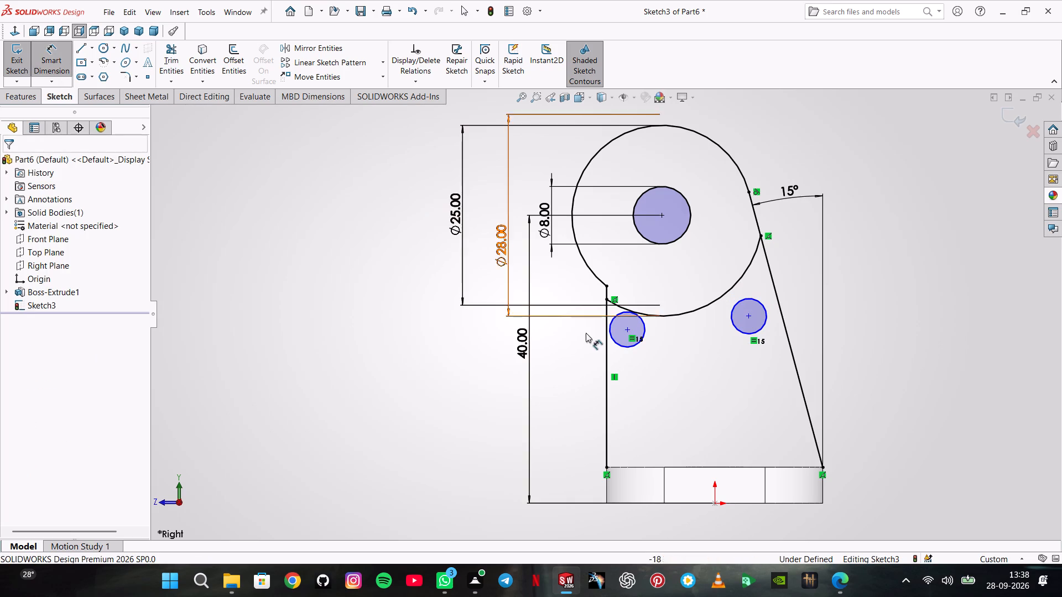
click(616, 343)
click(486, 337)
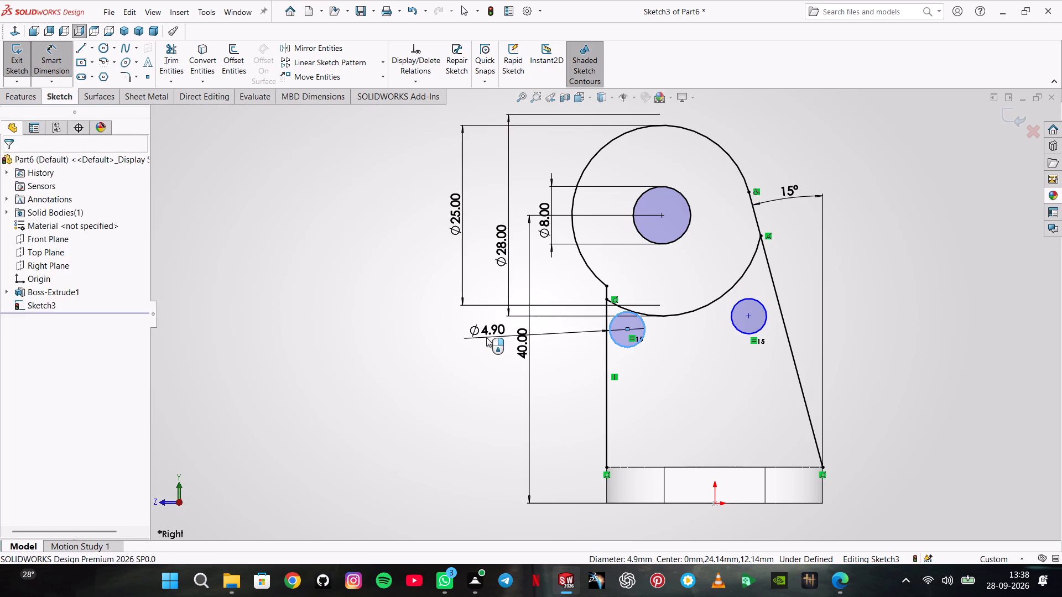
key(4)
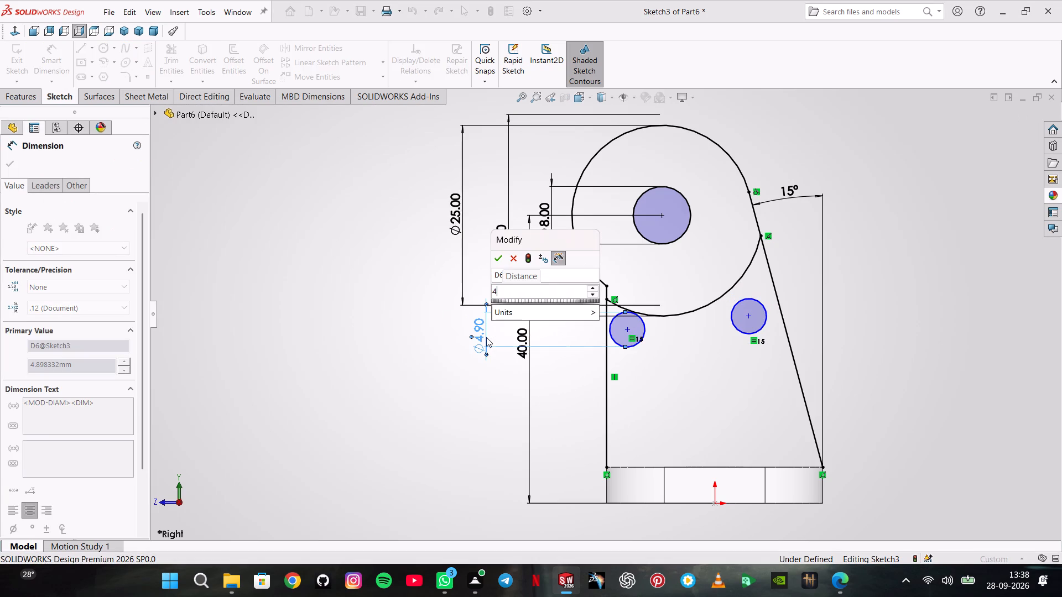
key(Return)
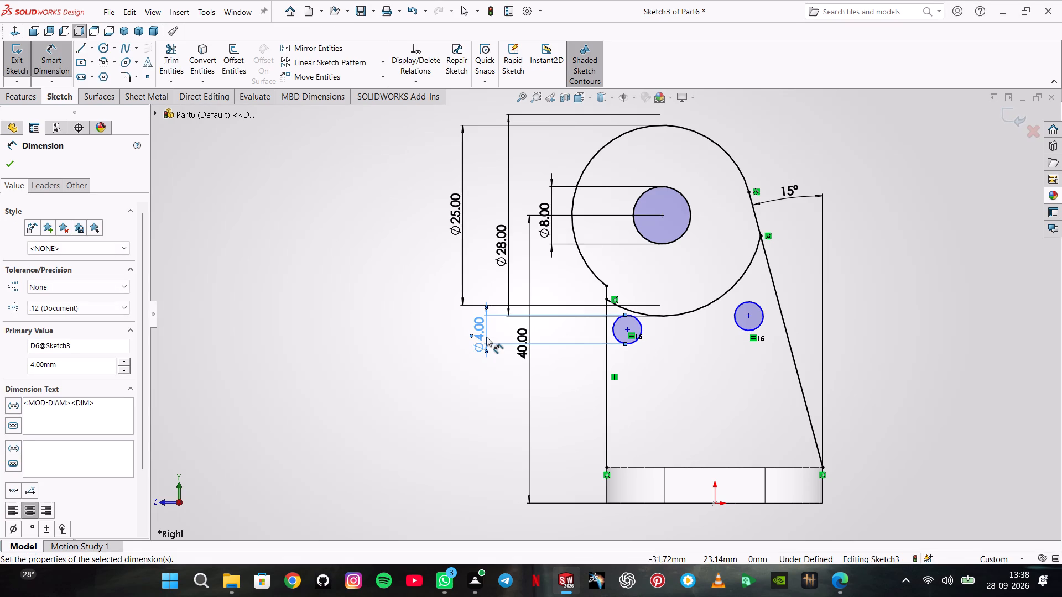
key(Return)
click(66, 72)
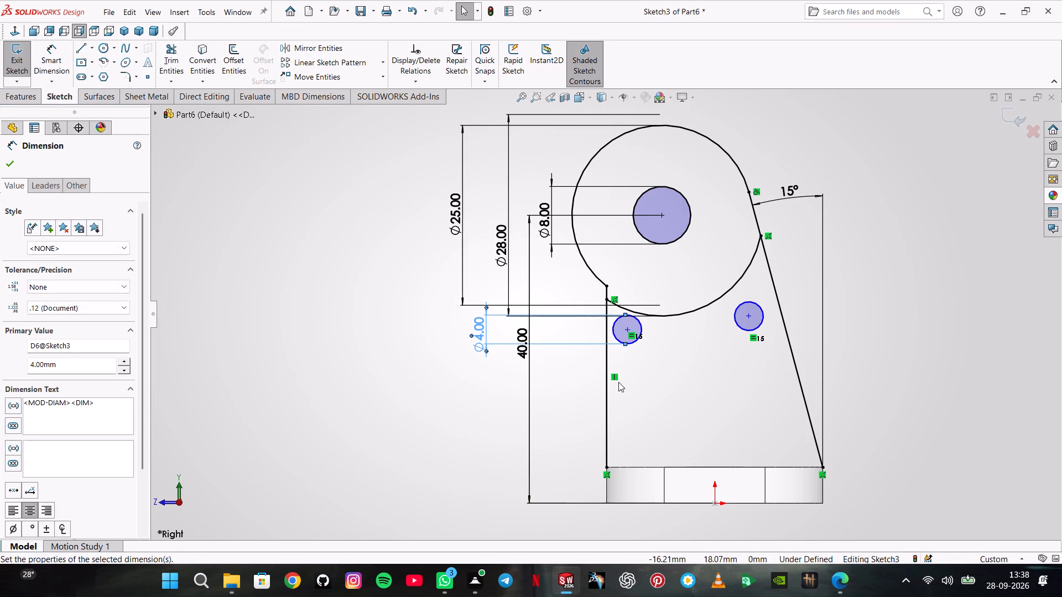
key(Escape)
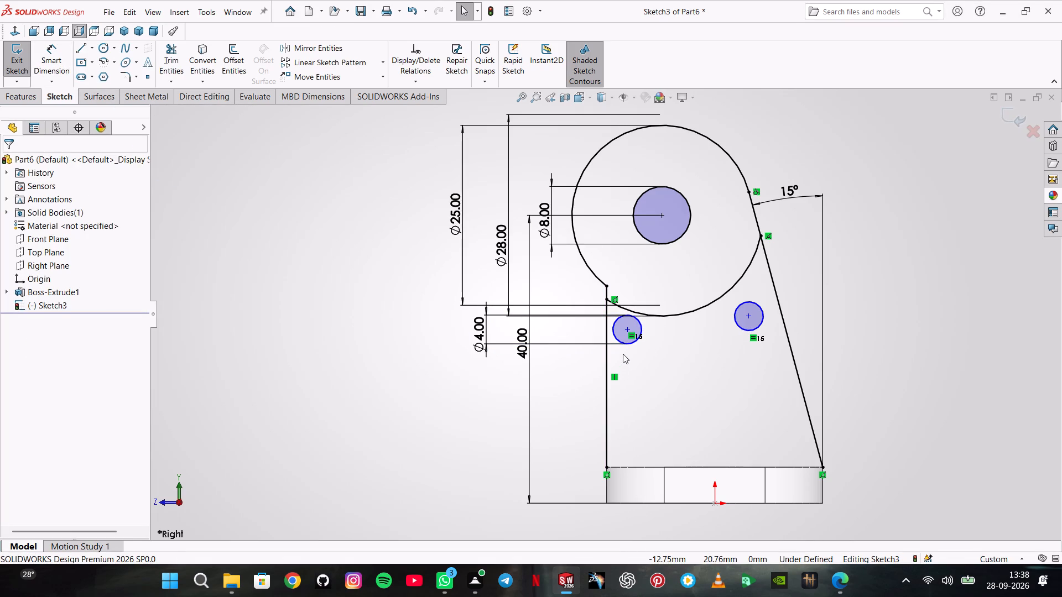
Add a Tangent relation between the small circle near the vertical line and the head's lower arc.
shift+click(623, 333)
shift+click(623, 308)
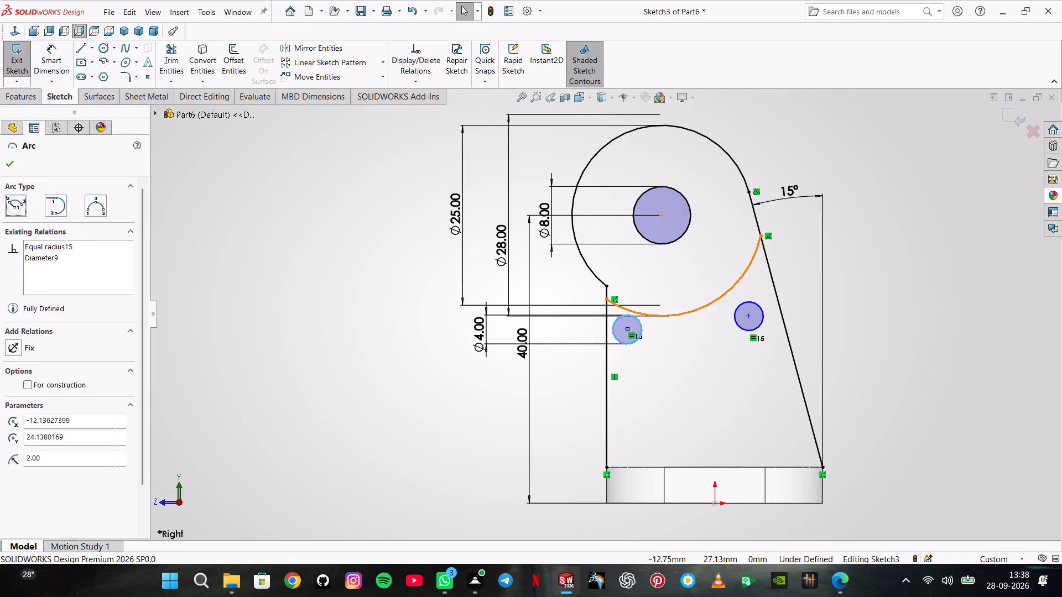
click(669, 258)
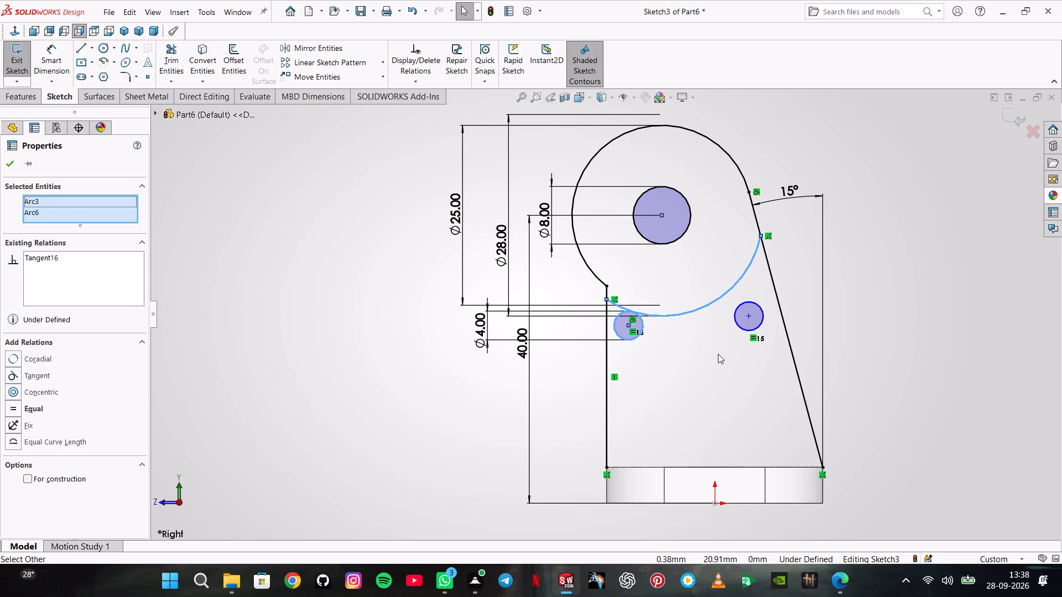
click(853, 293)
Add a Tangent relation between the small circle near the inclined line and the head's lower arc.
shift+click(758, 312)
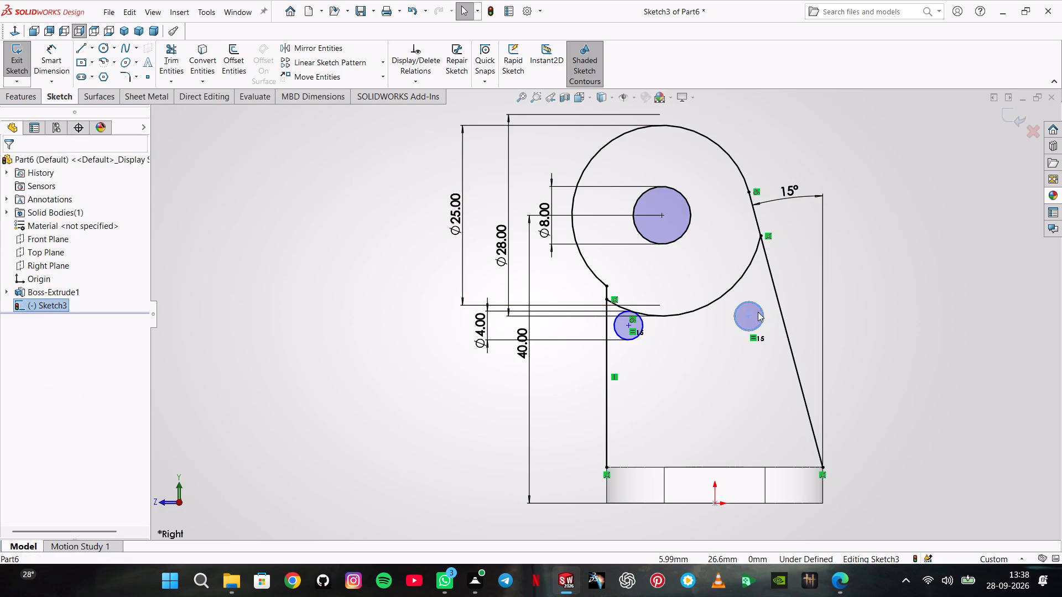
shift+click(754, 247)
shift+click(758, 249)
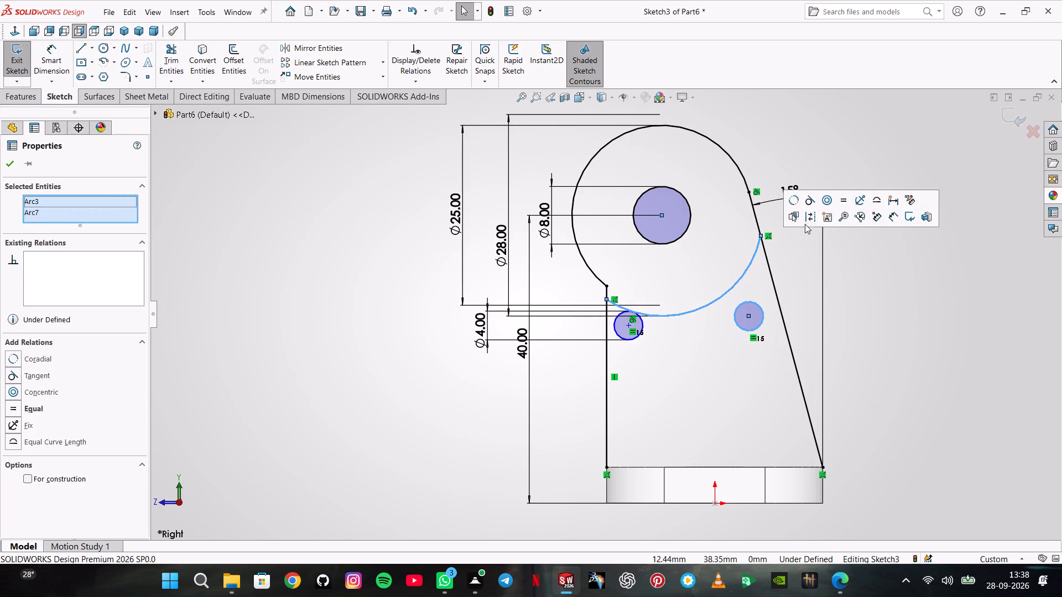
click(806, 202)
click(873, 326)
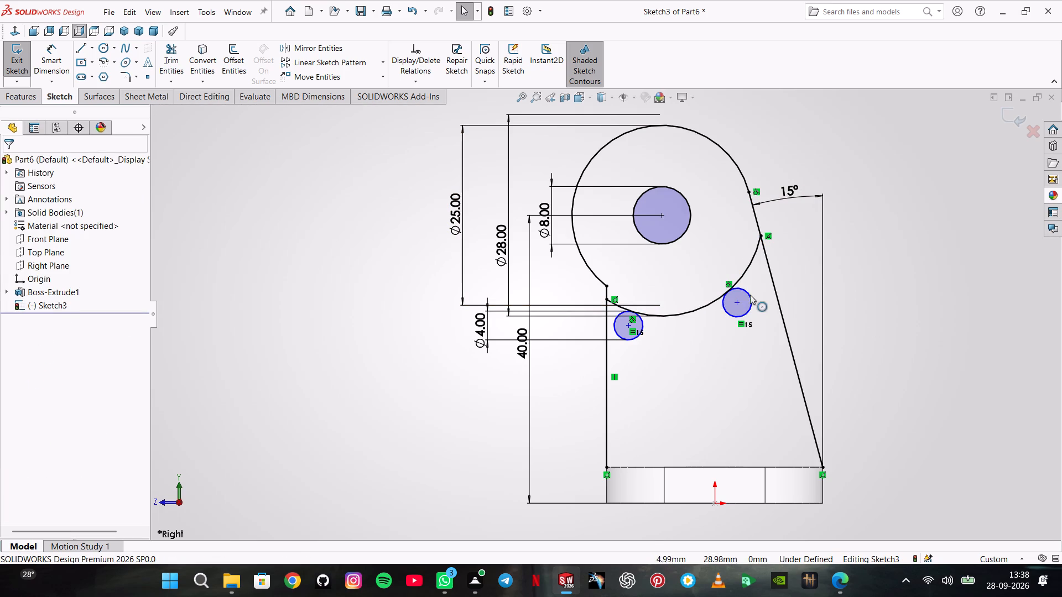
Add a Tangent relation between the inclined line and the small circle beside it.
shift+click(745, 295)
shift+click(771, 283)
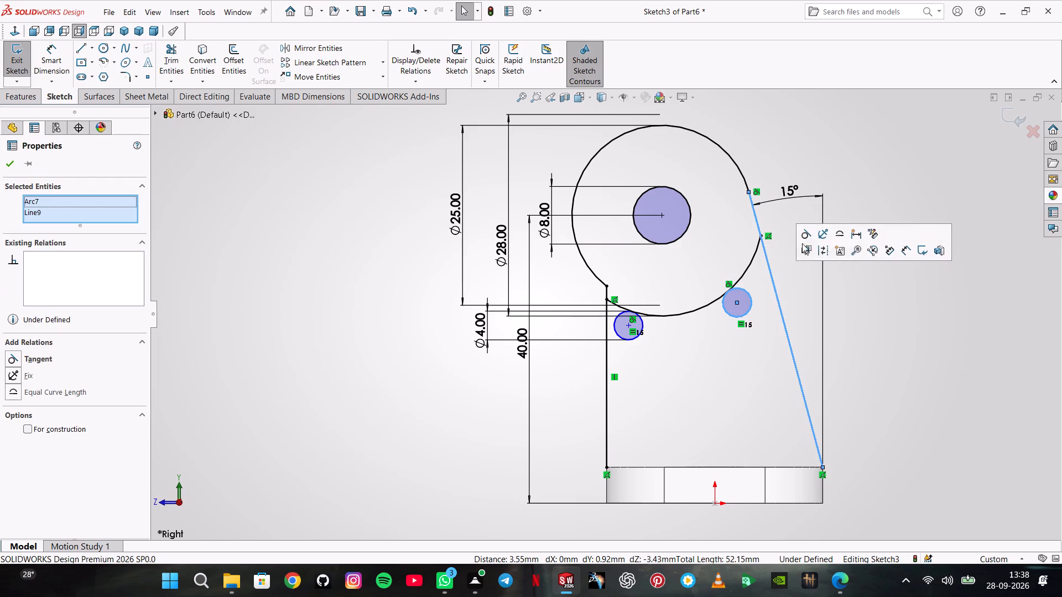
click(806, 240)
click(861, 329)
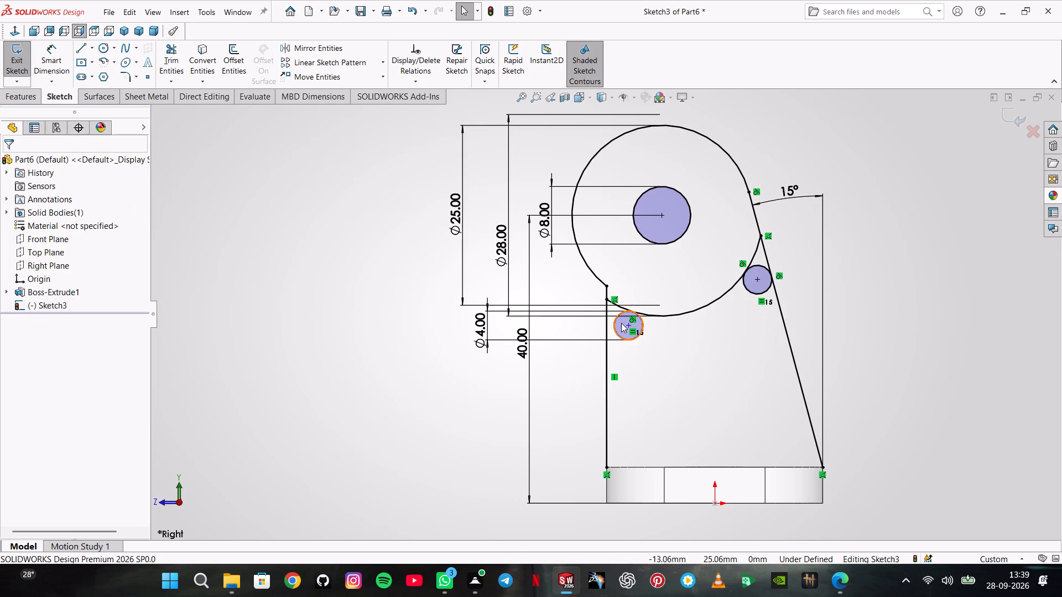
Add a Tangent relation between the vertical line and the small circle beside it.
shift+click(621, 324)
shift+click(606, 322)
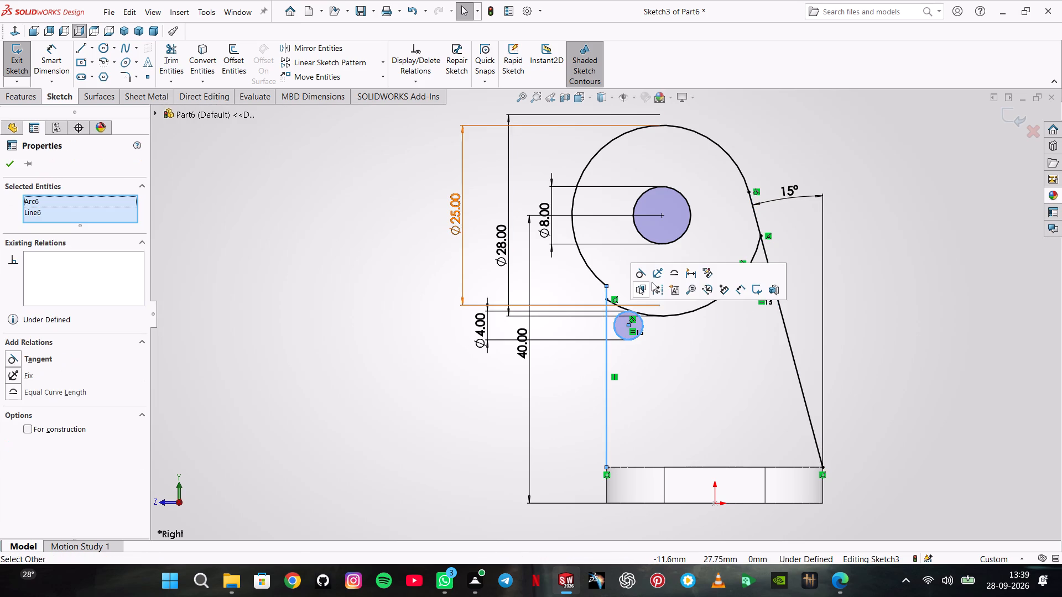
click(642, 277)
click(293, 306)
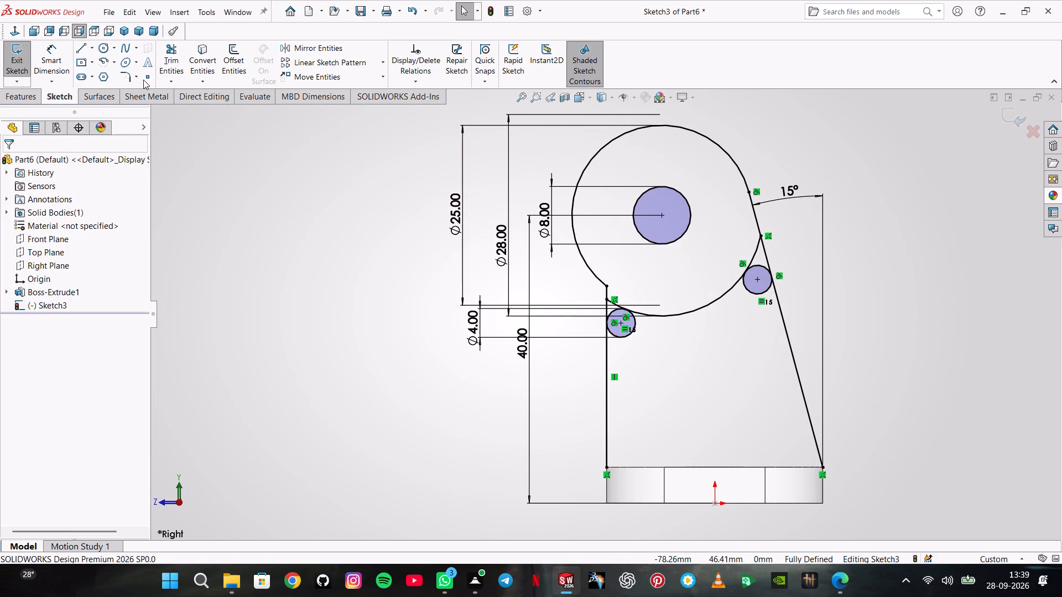
Trim the head's lower arc ends beyond both small circles and the circles' lower portions, leaving fillet-like arcs against the side lines.
click(180, 66)
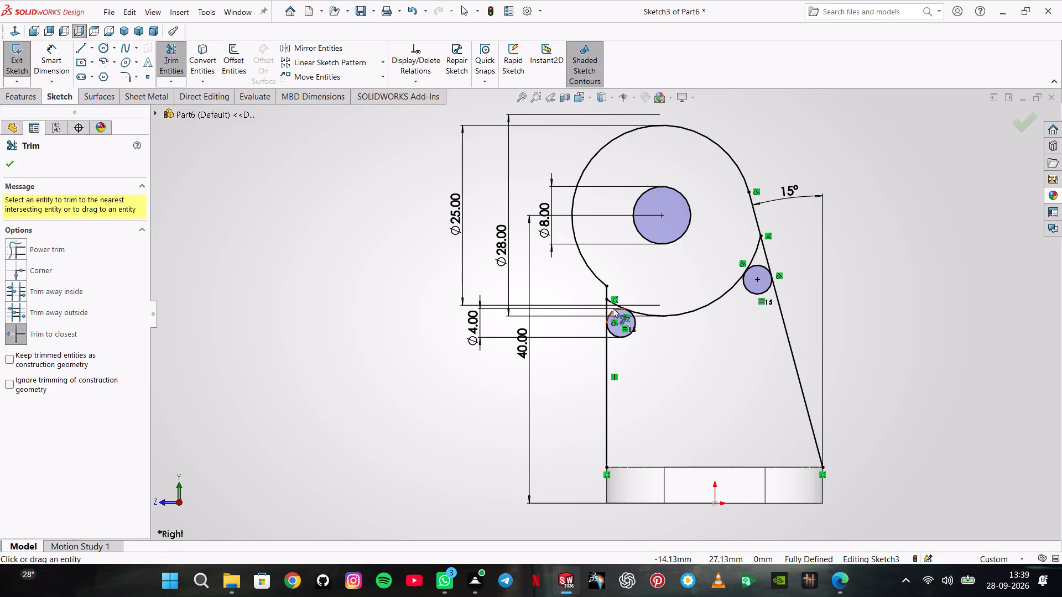
click(613, 306)
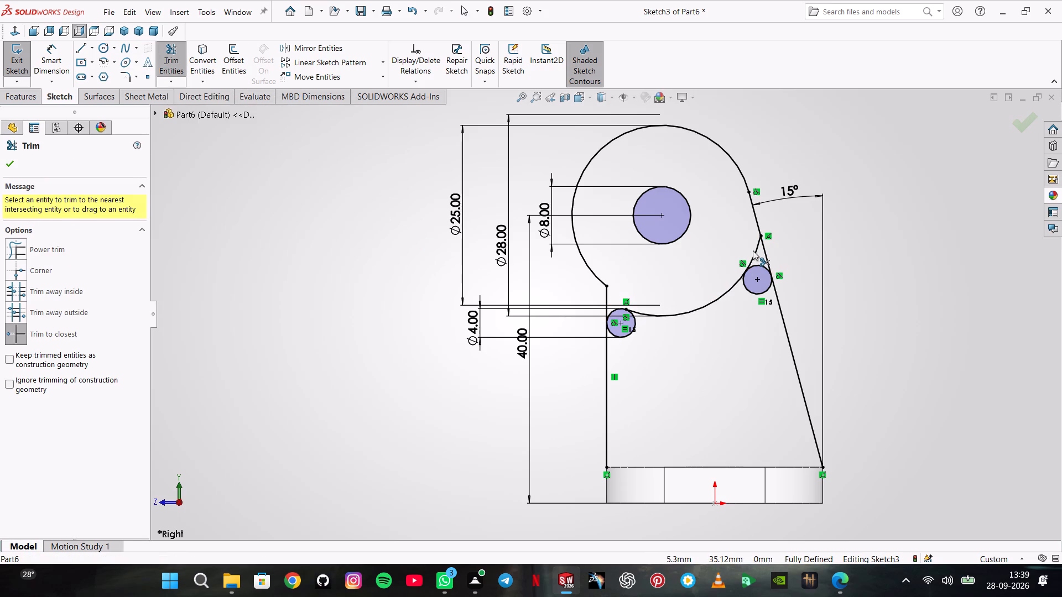
click(754, 250)
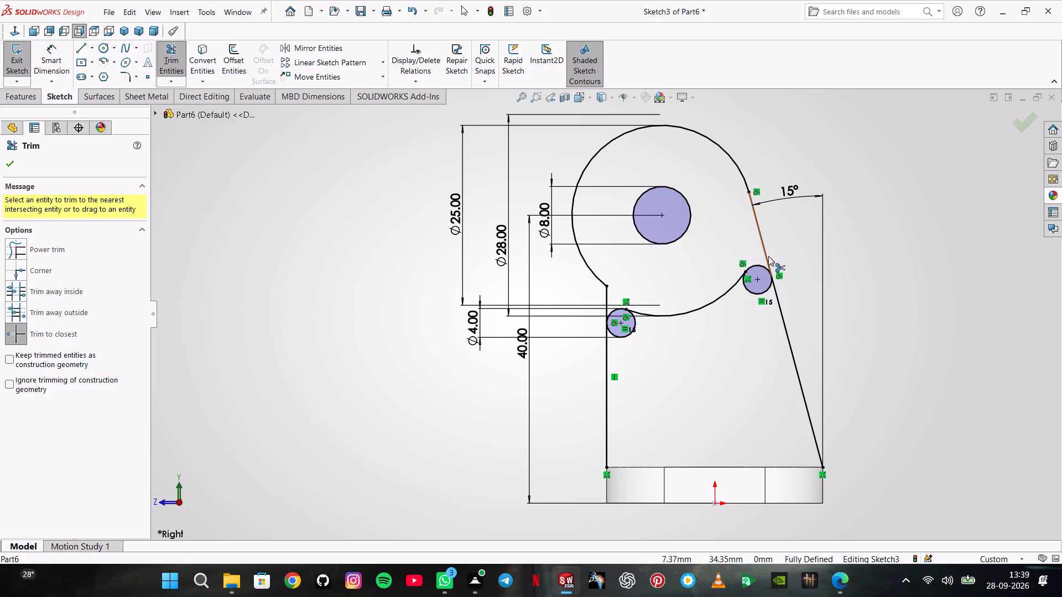
click(754, 292)
click(626, 333)
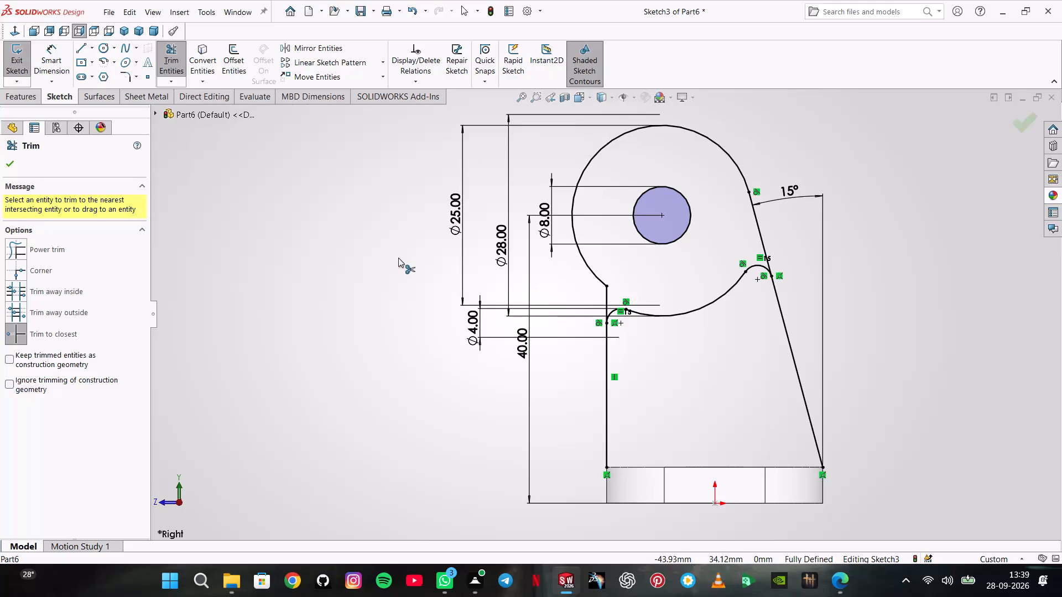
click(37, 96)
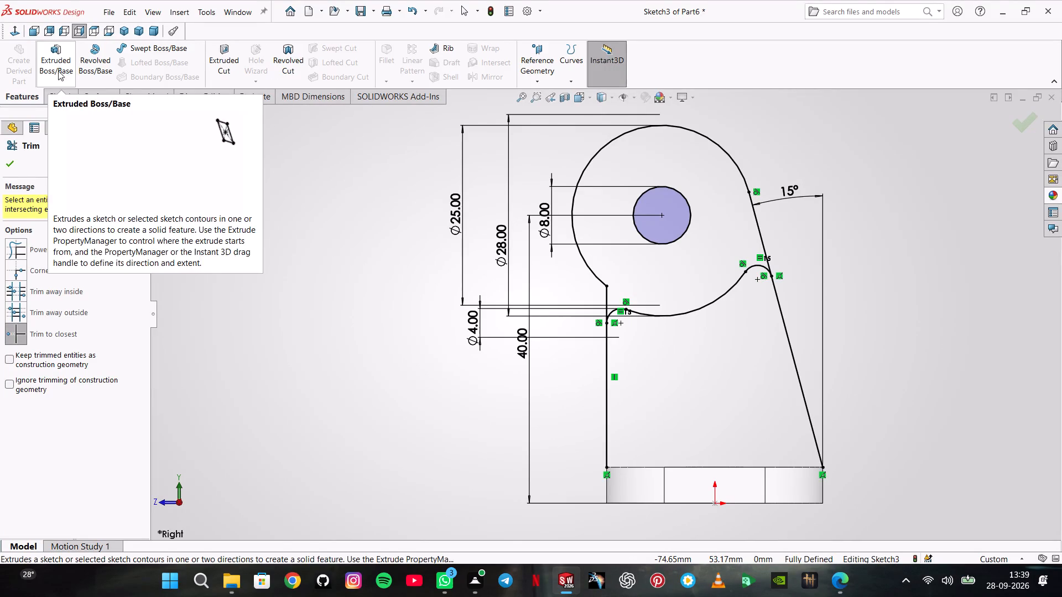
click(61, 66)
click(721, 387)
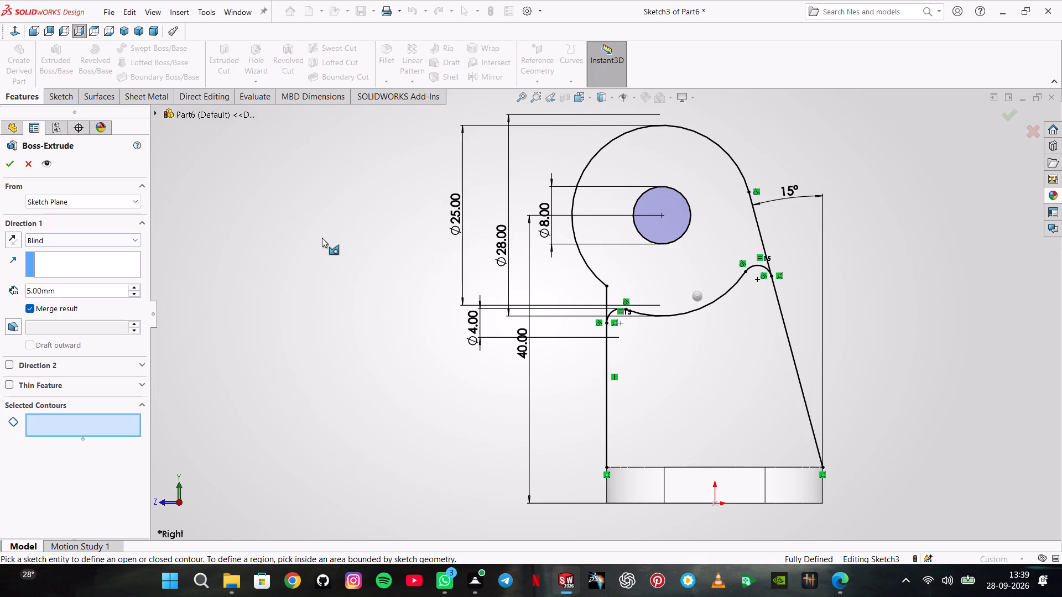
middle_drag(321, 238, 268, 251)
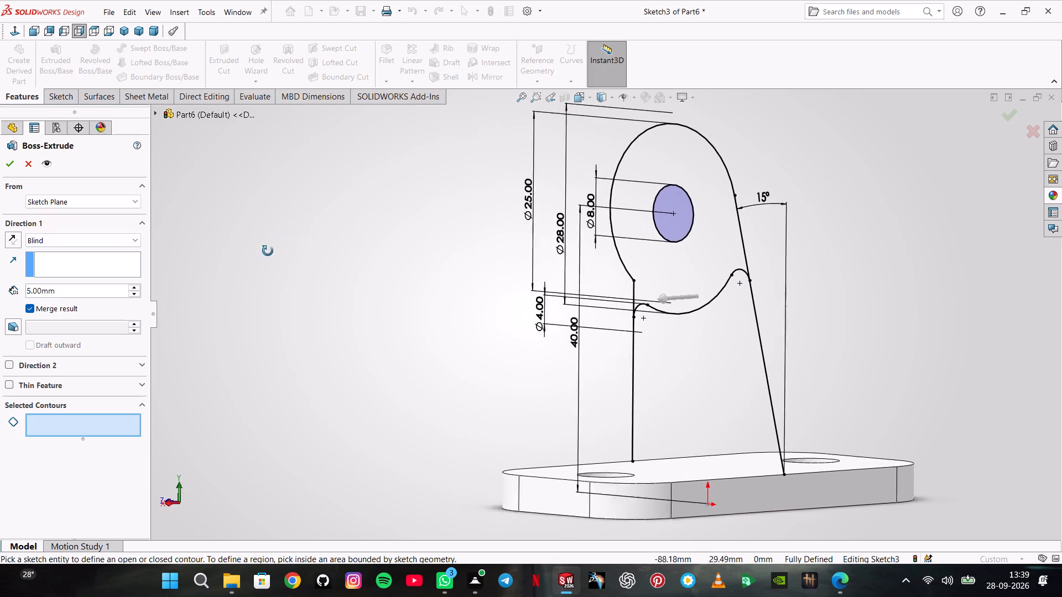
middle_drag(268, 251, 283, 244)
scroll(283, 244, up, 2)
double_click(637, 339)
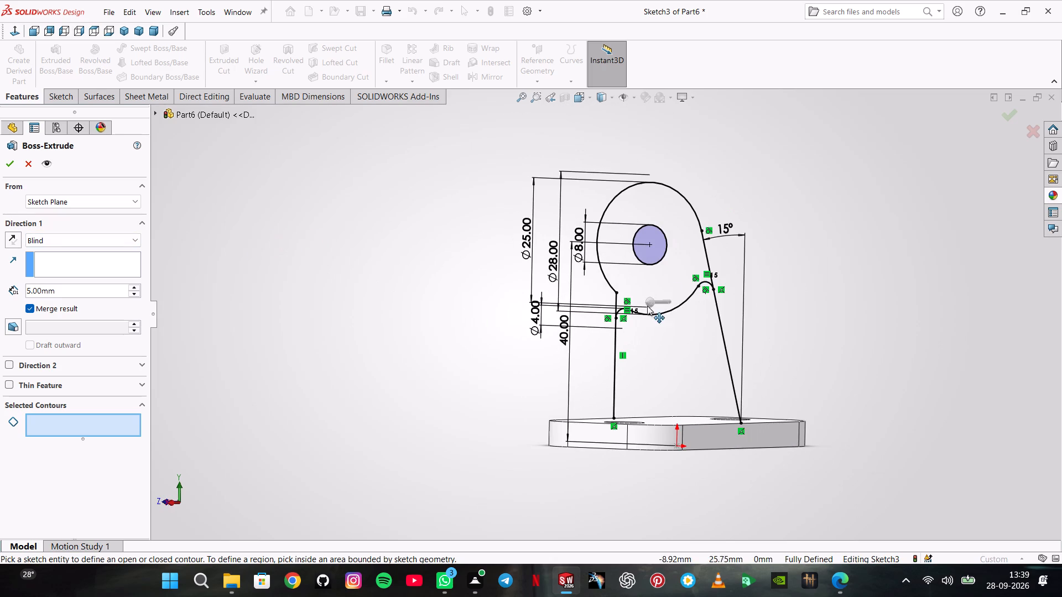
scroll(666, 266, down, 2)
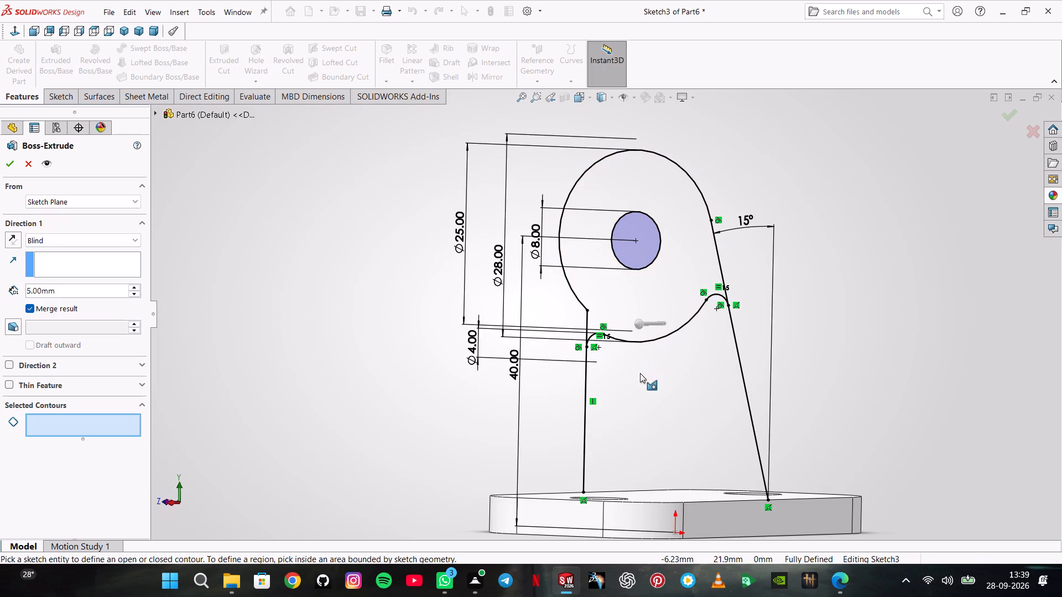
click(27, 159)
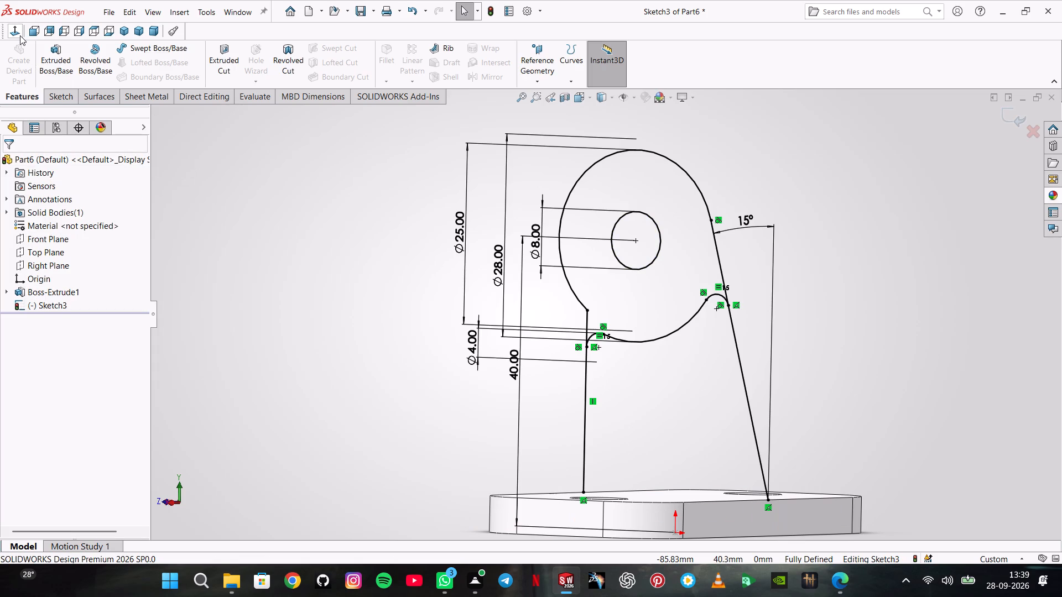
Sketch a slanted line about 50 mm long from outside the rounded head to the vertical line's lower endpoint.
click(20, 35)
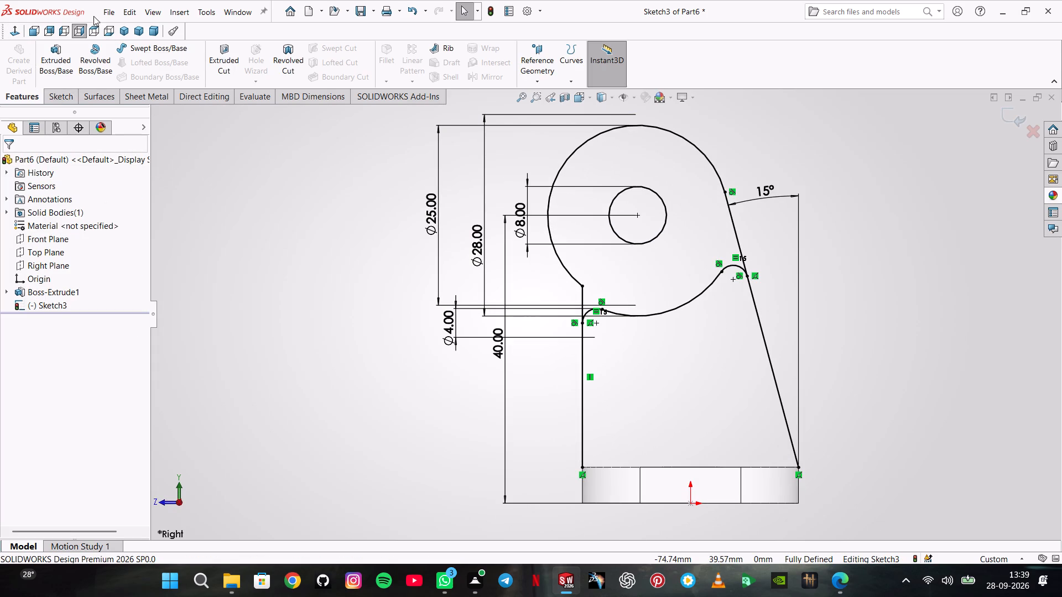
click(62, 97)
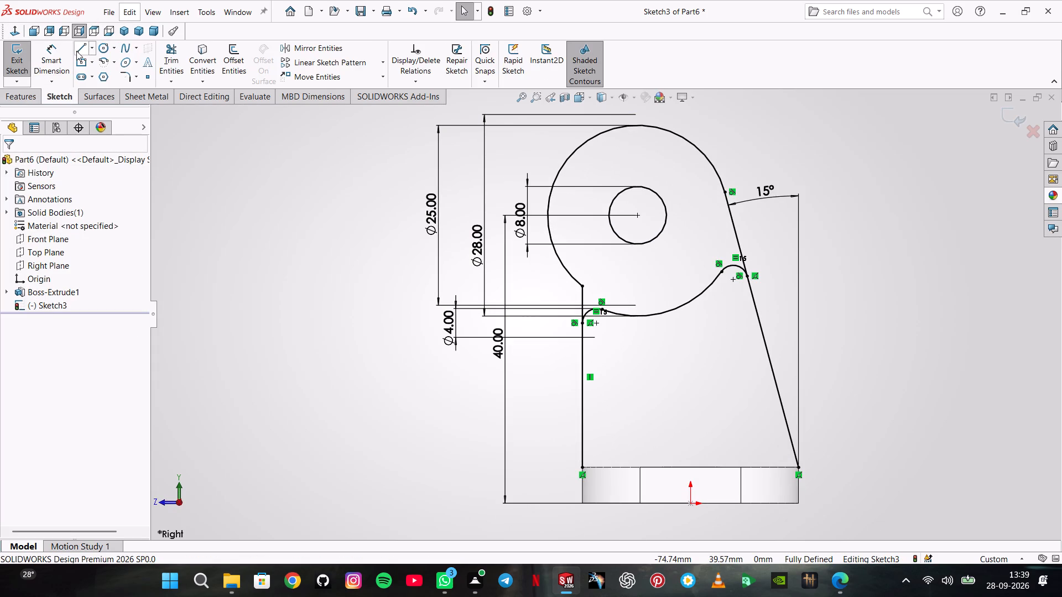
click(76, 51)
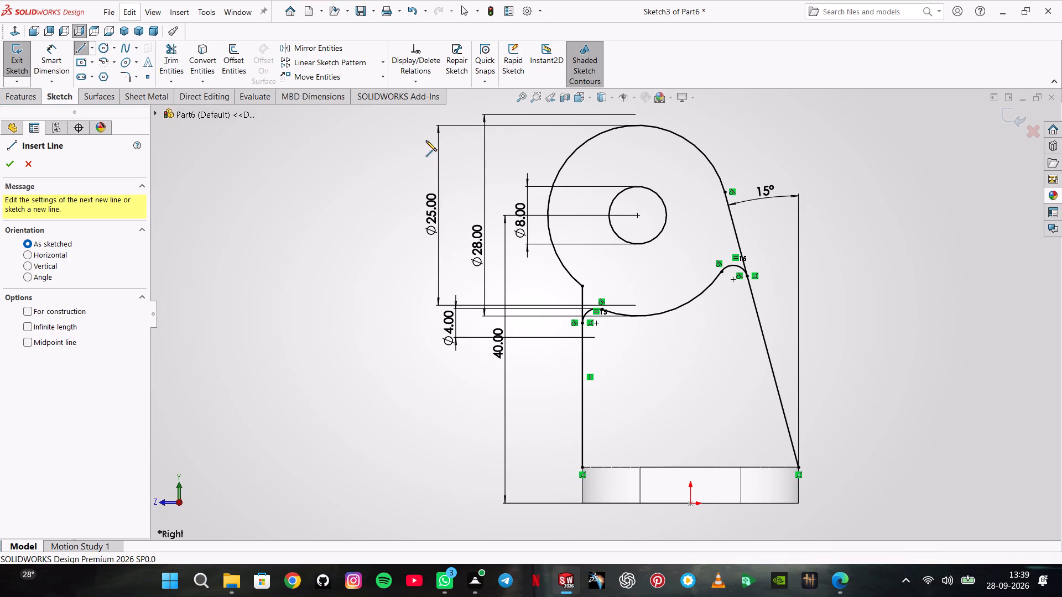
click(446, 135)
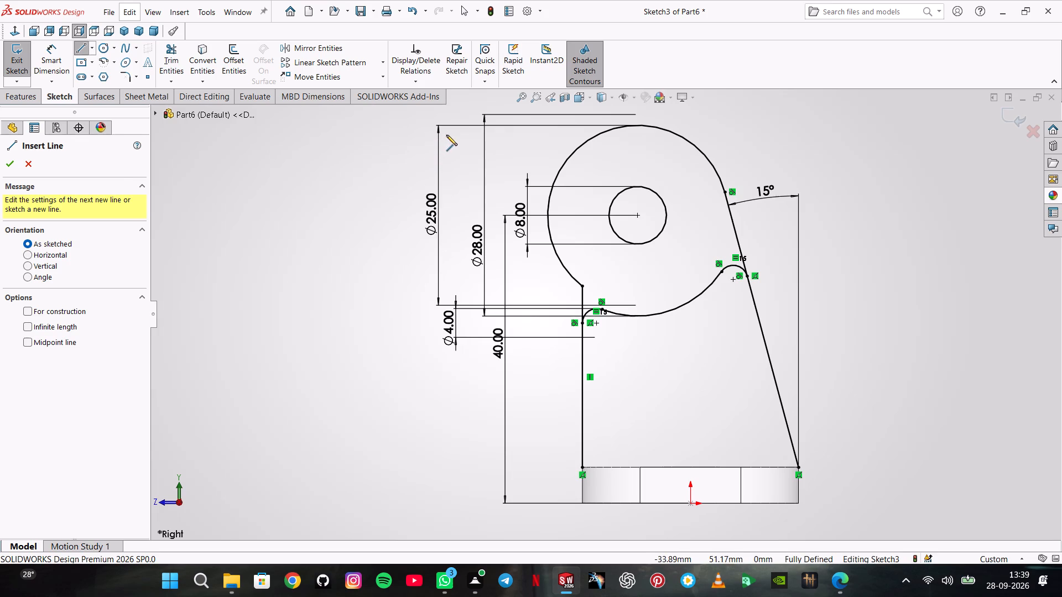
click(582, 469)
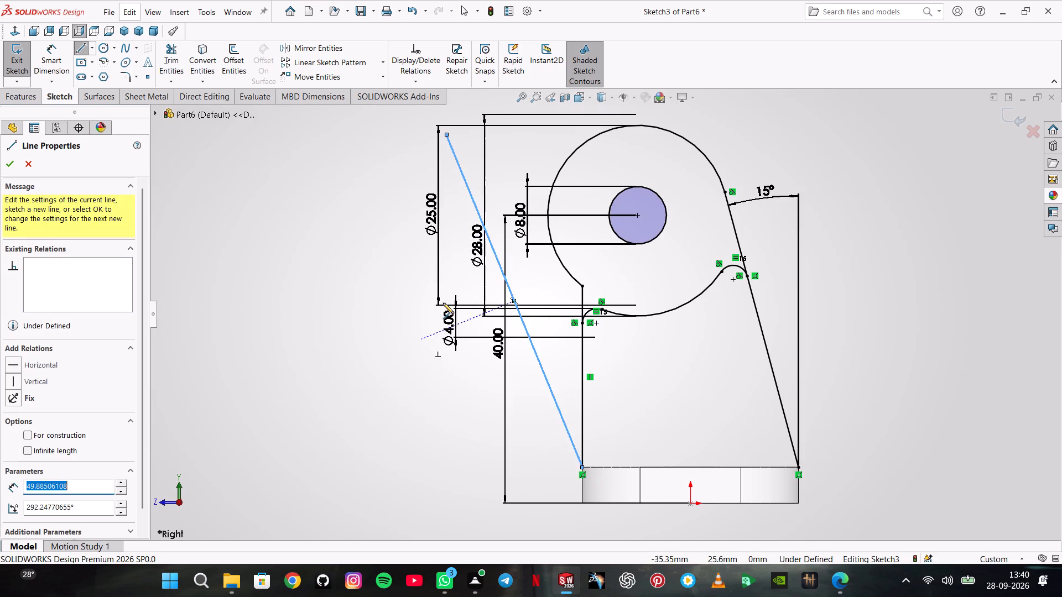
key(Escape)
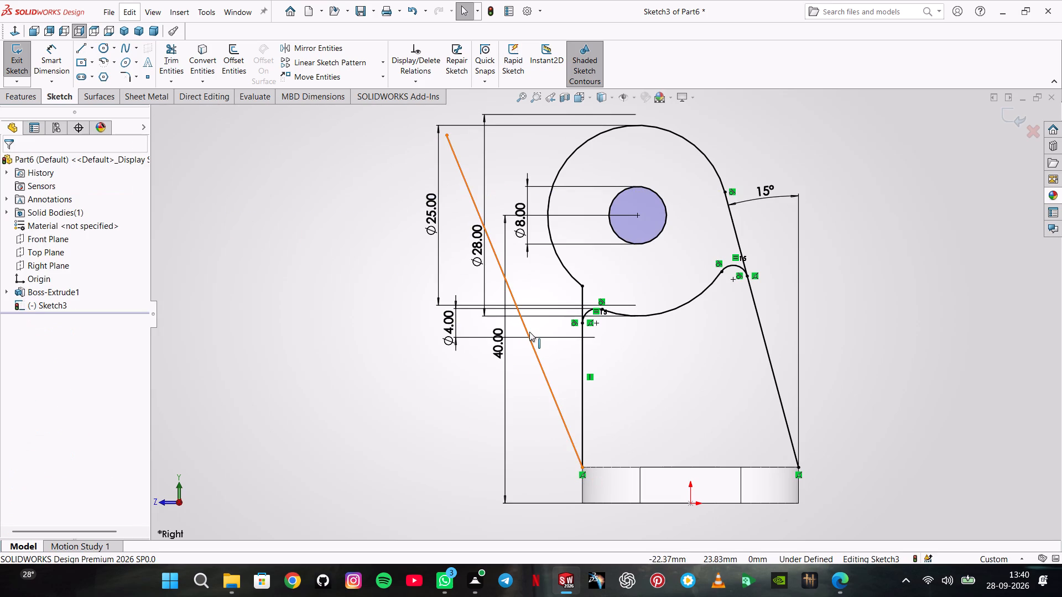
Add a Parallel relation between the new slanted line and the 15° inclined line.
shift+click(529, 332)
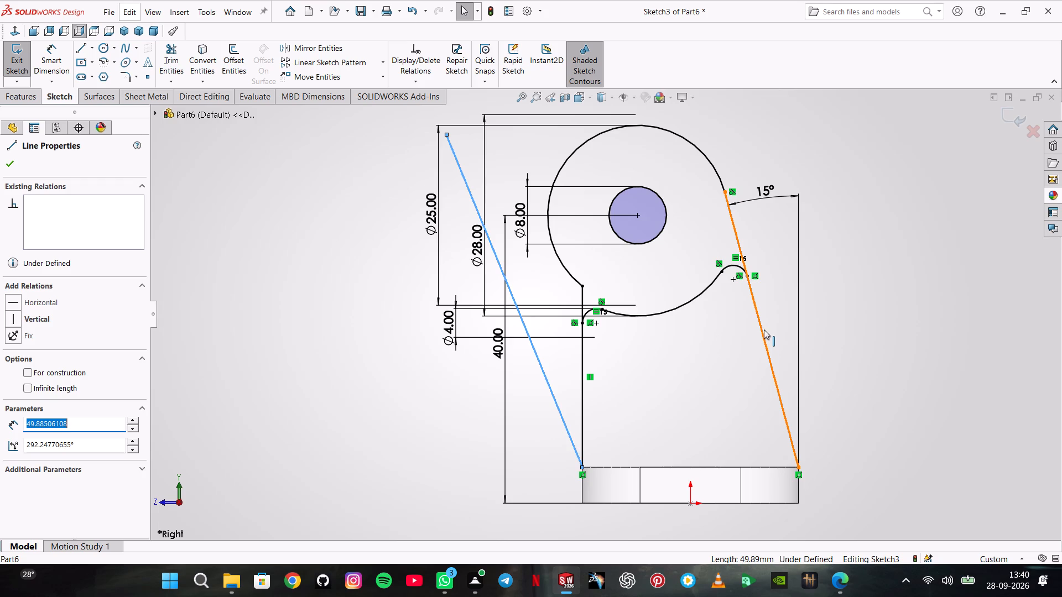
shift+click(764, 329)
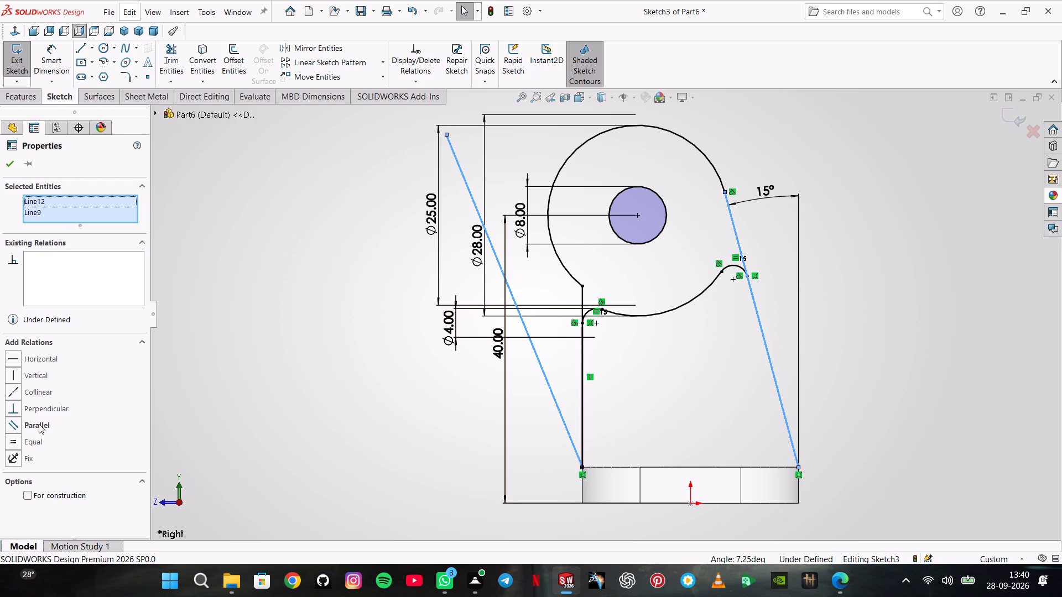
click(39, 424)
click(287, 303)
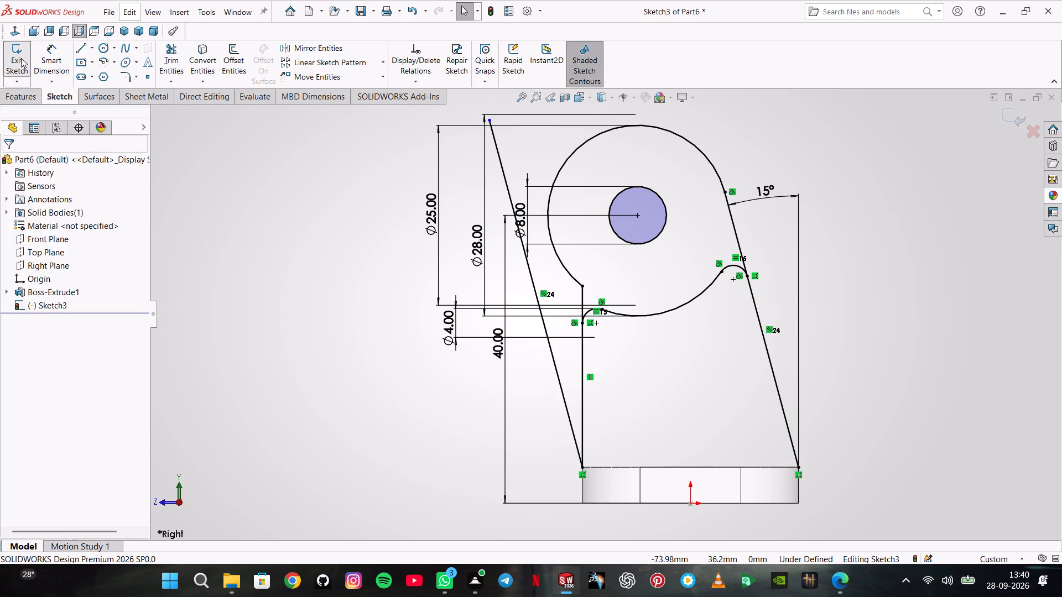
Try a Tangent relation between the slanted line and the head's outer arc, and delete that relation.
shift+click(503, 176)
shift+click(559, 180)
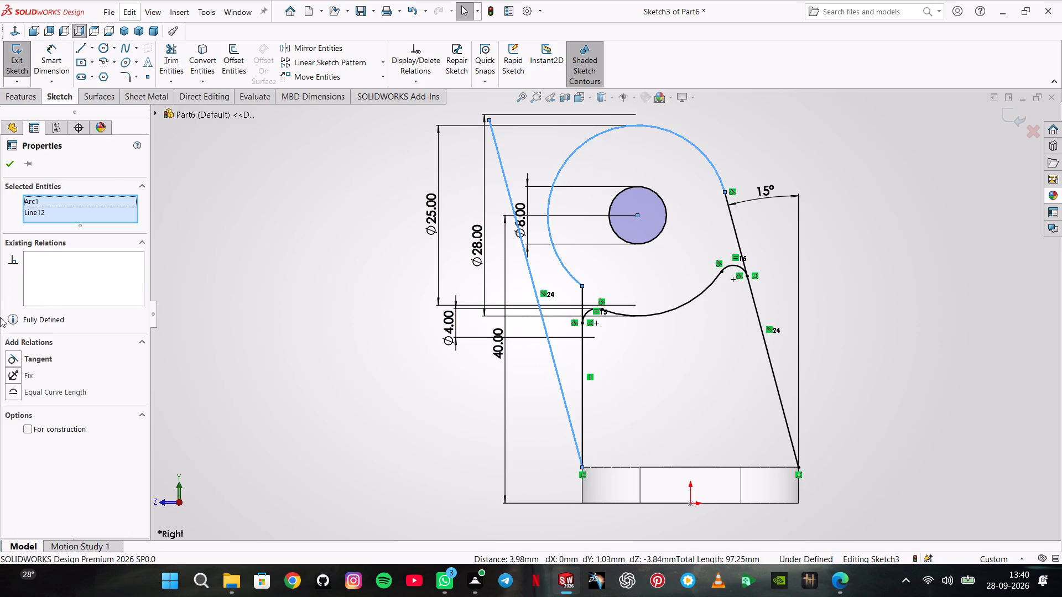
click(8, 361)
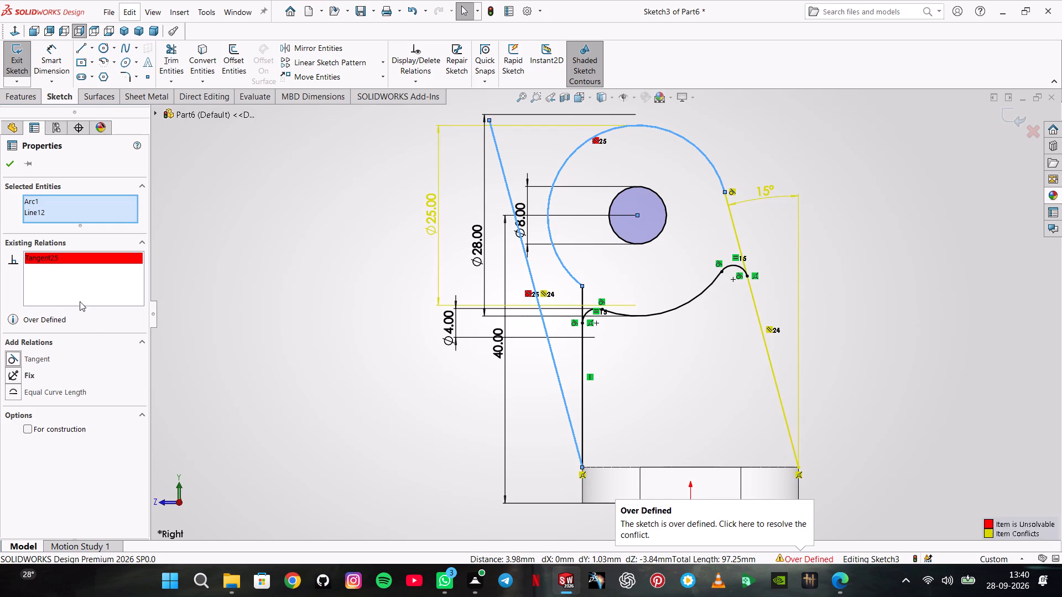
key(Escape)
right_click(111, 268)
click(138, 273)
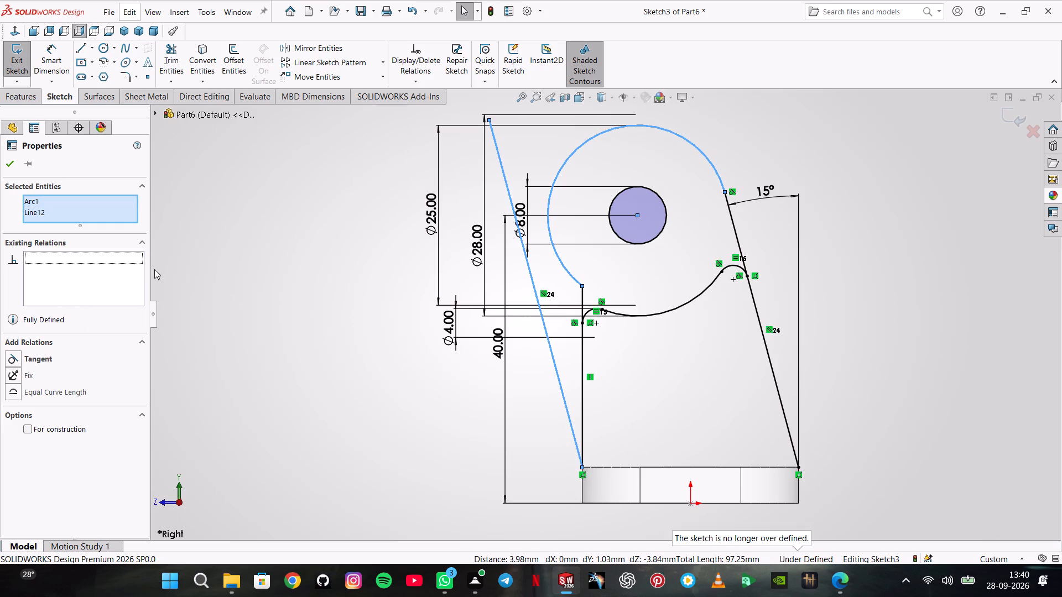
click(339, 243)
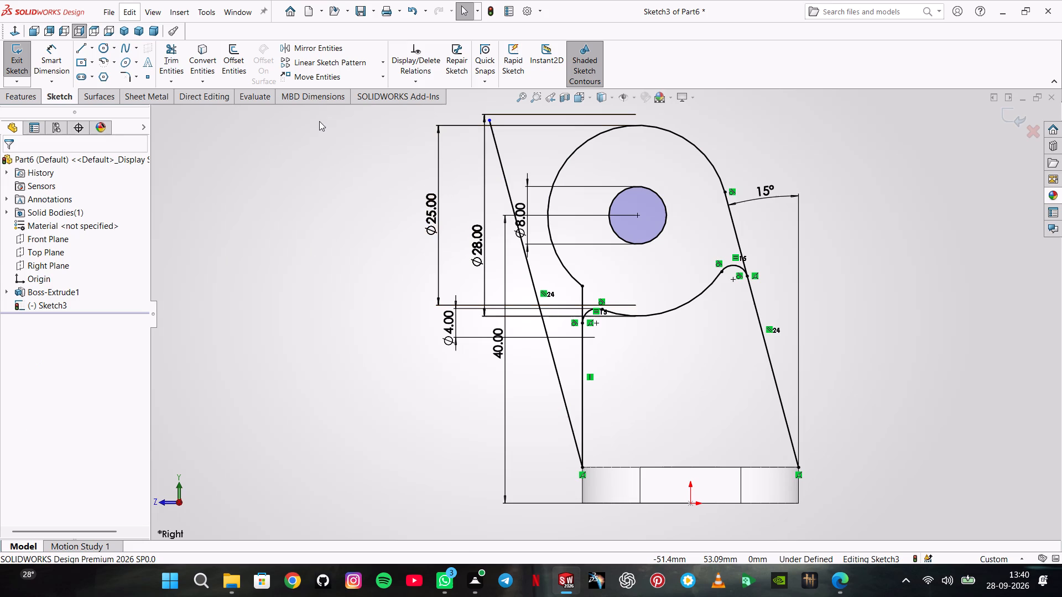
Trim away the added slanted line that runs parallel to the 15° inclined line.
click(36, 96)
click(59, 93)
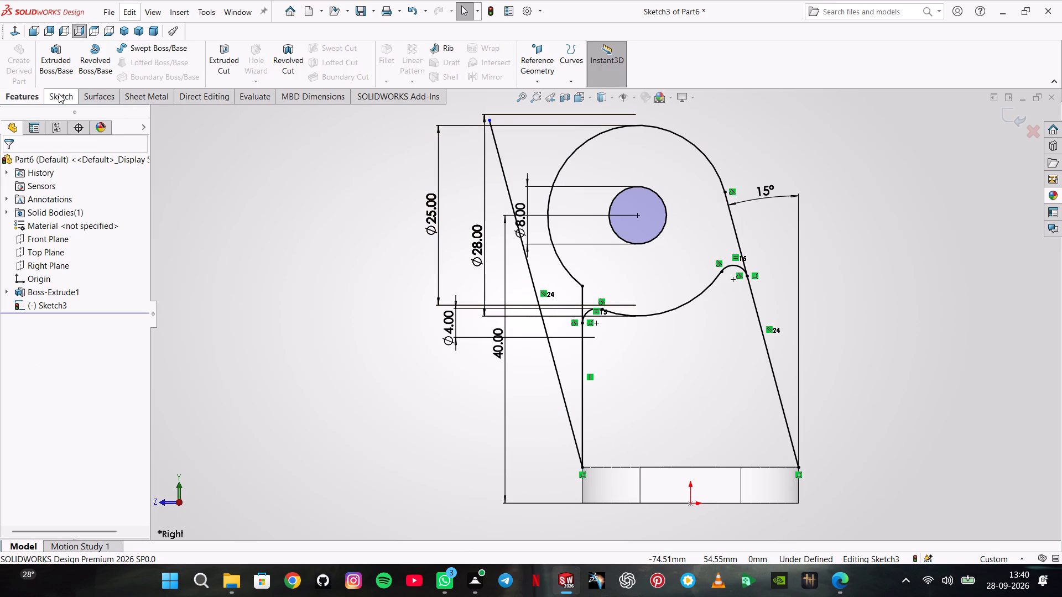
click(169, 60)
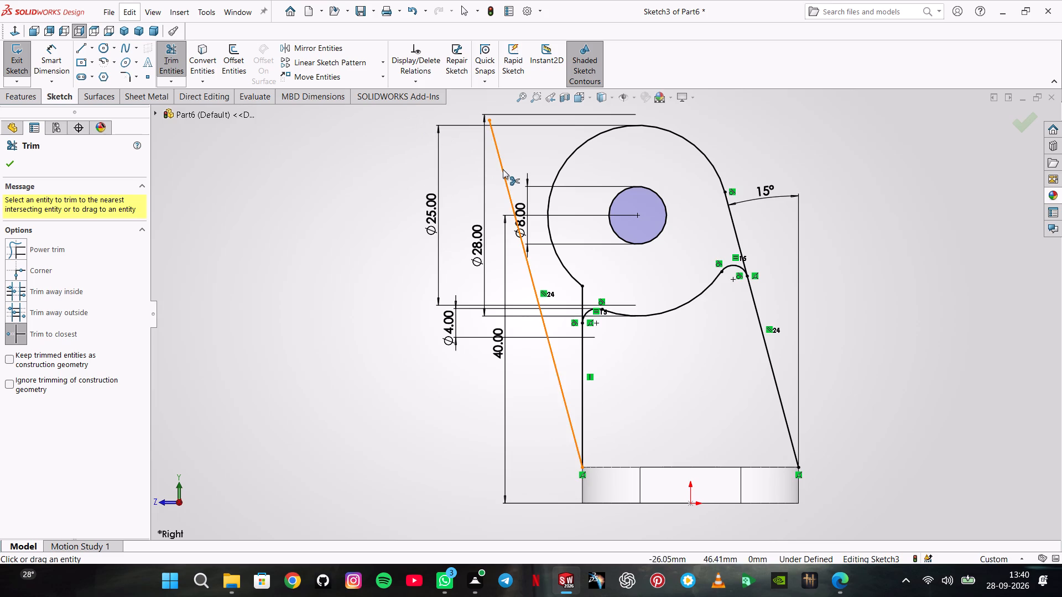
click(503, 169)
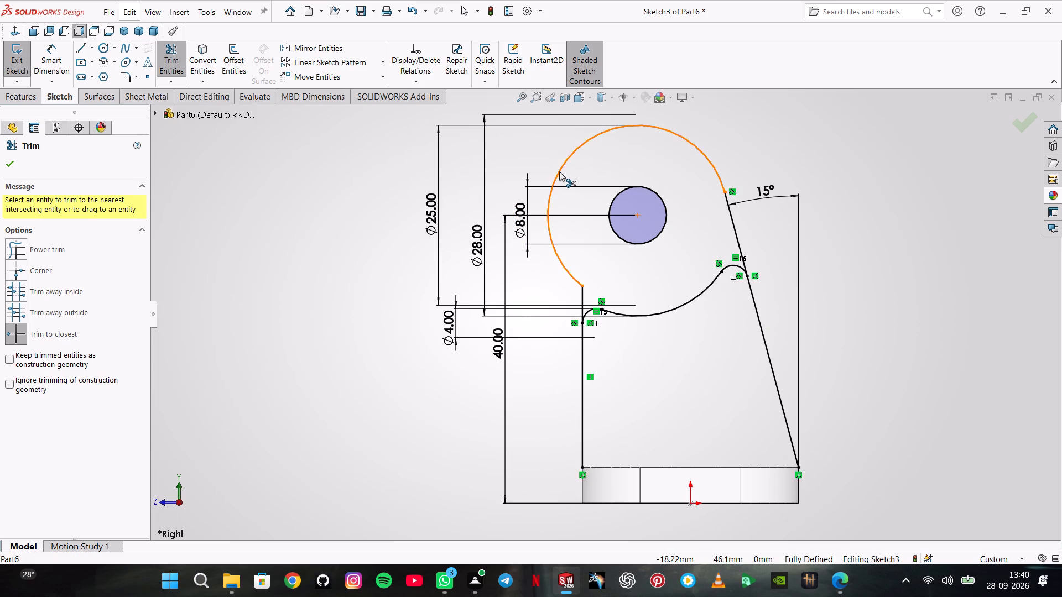
Trim away the head's outer arc, the 8 mm circle, and both side lines' ends above the small tangent arcs.
click(559, 171)
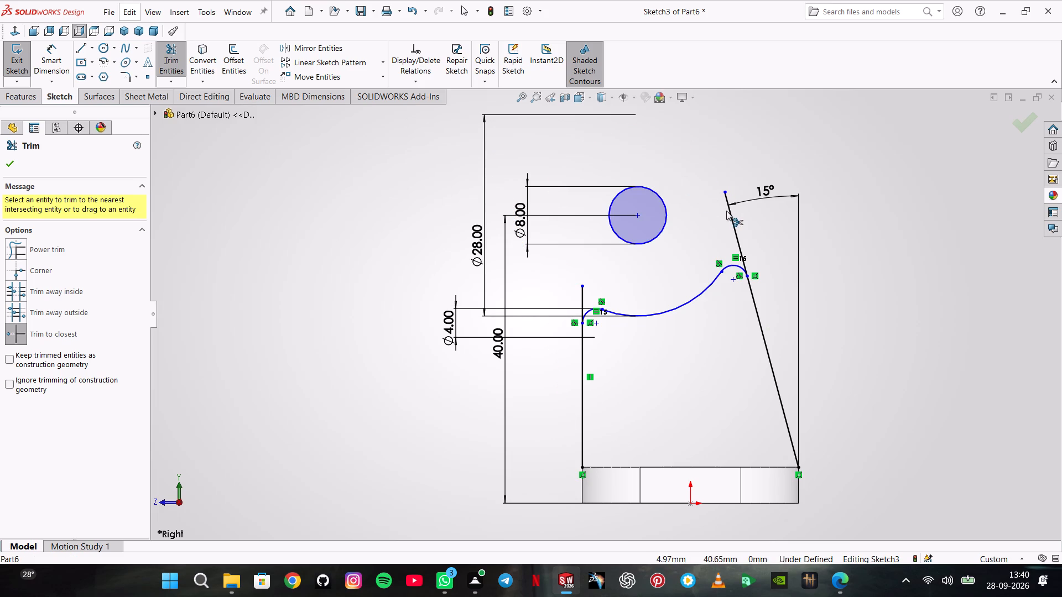
click(727, 211)
click(665, 210)
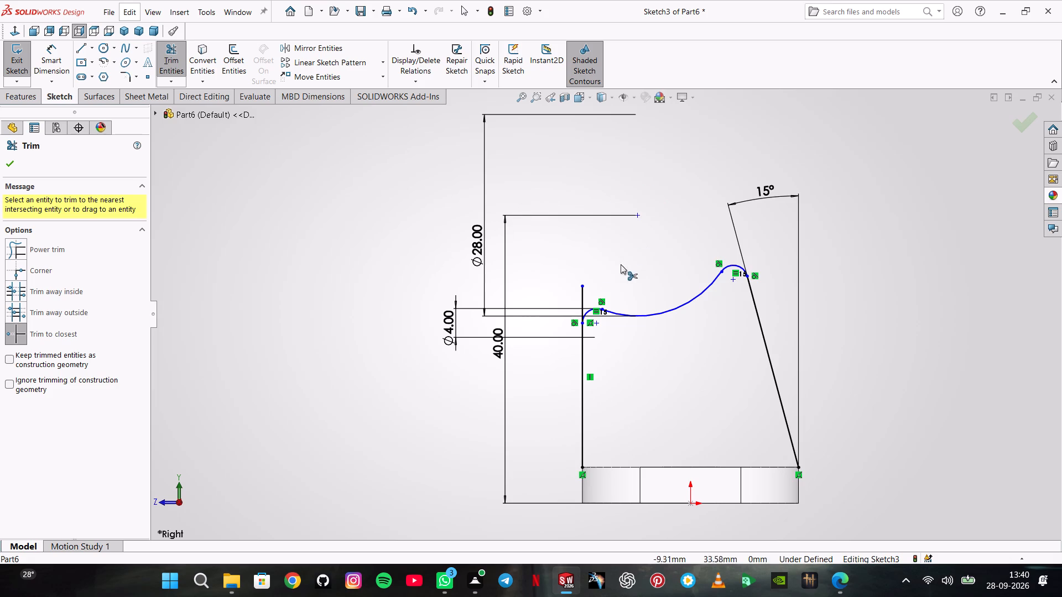
click(582, 294)
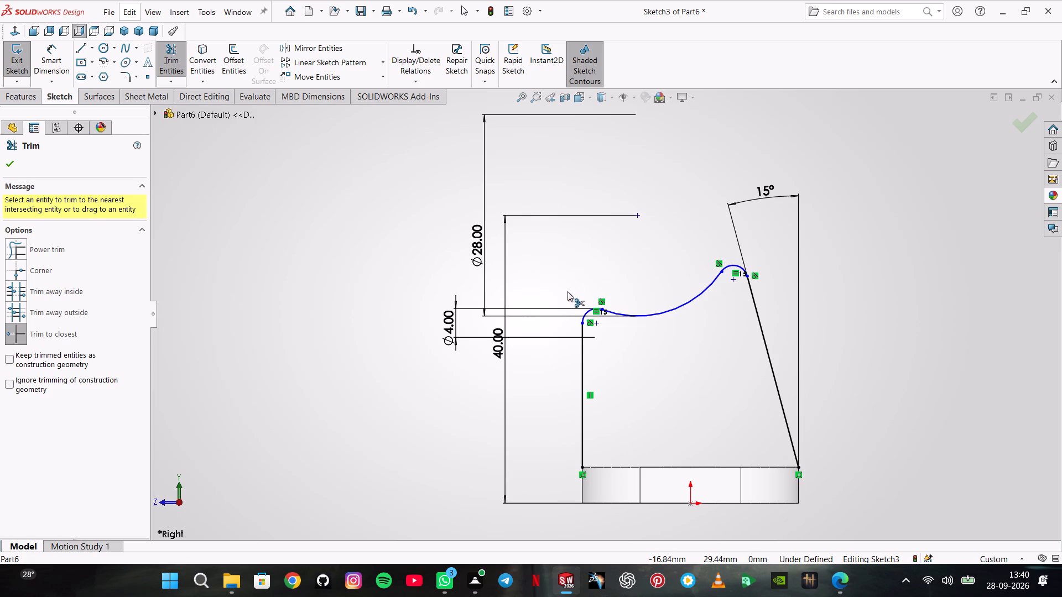
click(9, 163)
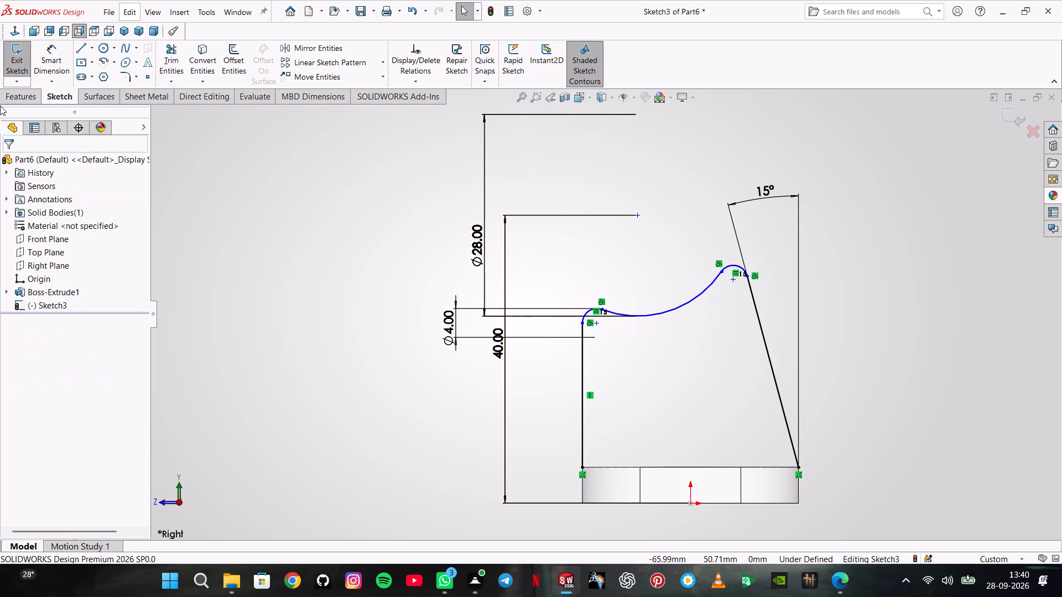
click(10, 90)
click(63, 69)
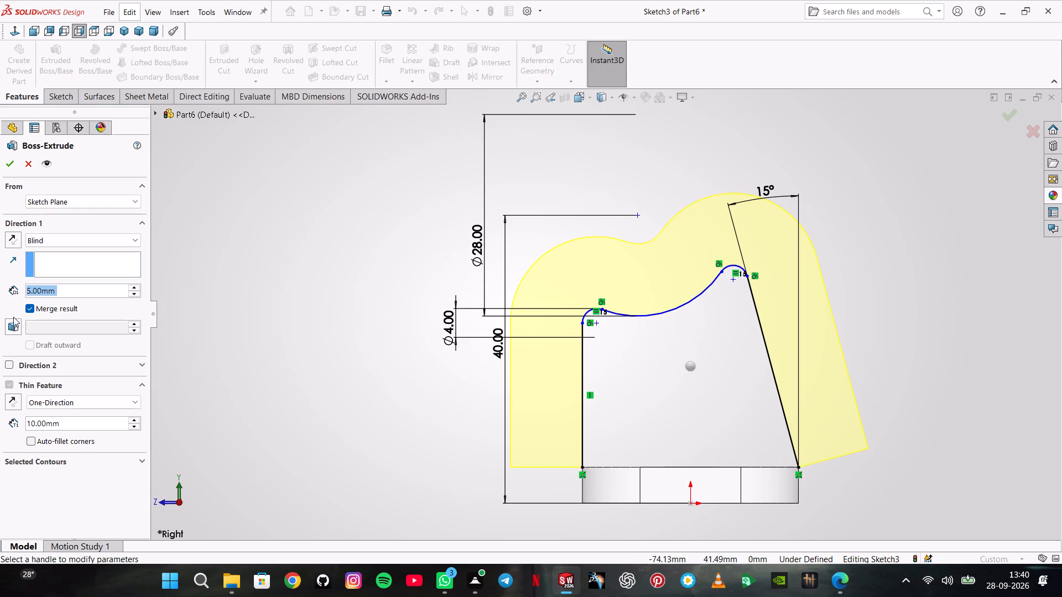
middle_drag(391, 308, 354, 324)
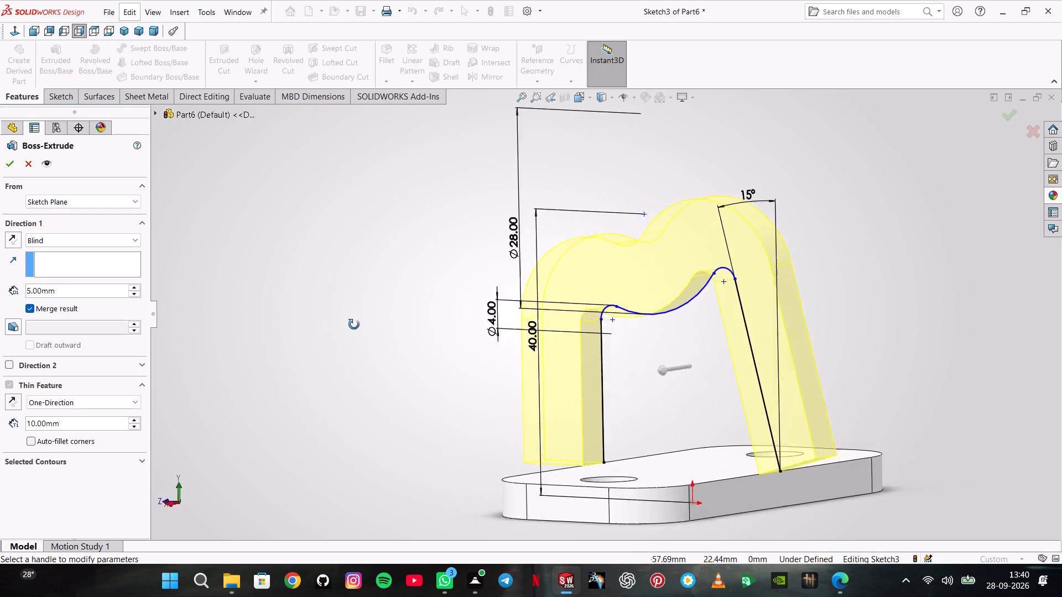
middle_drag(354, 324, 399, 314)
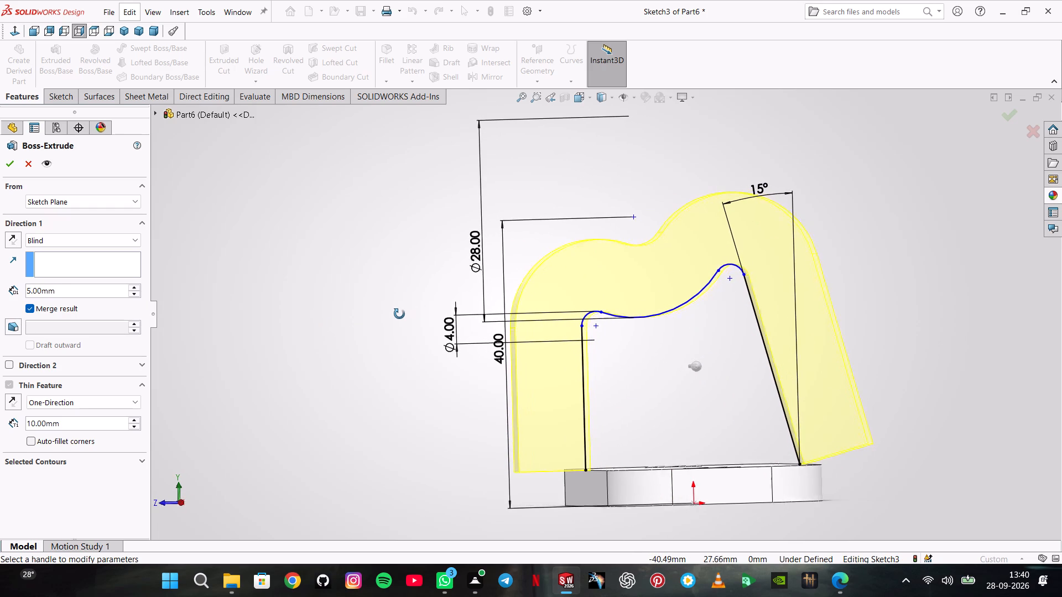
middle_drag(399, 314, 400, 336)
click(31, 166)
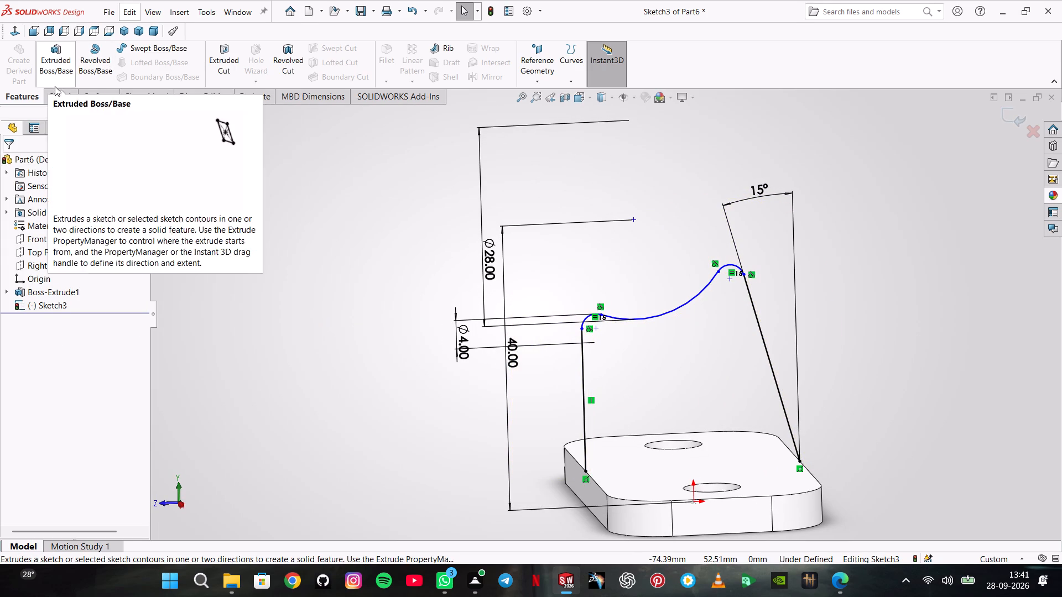
Undo the trimming of the head's outer arc, the 8 mm circle and the side lines' upper ends, keeping the parallel slanted line trimmed.
click(63, 98)
click(10, 28)
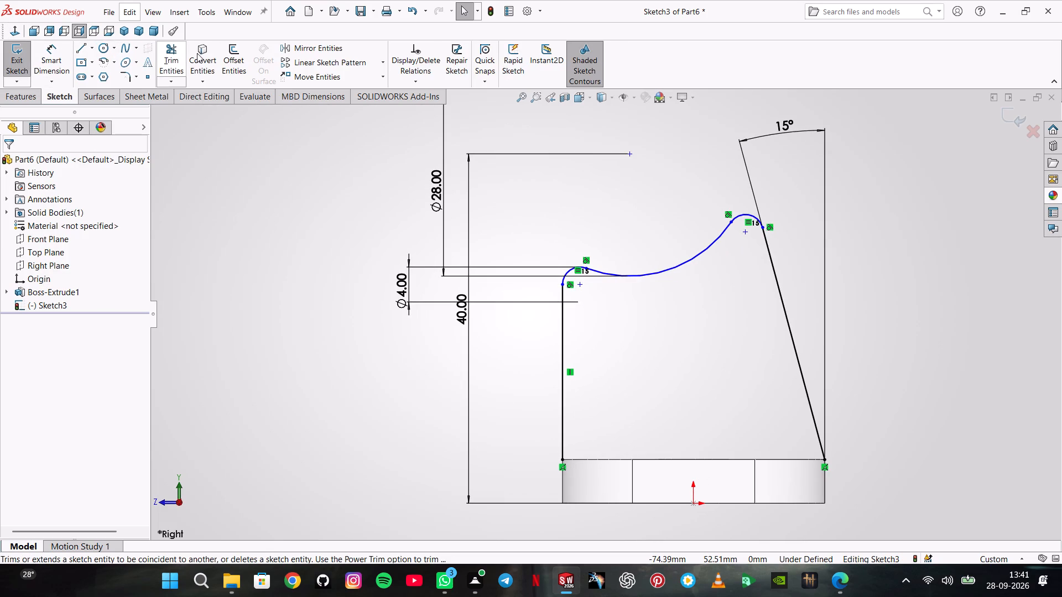
key(ctrl+z)
key(ctrl+z)
key(ctrl+z)
key(ctrl+z)
key(ctrl+z)
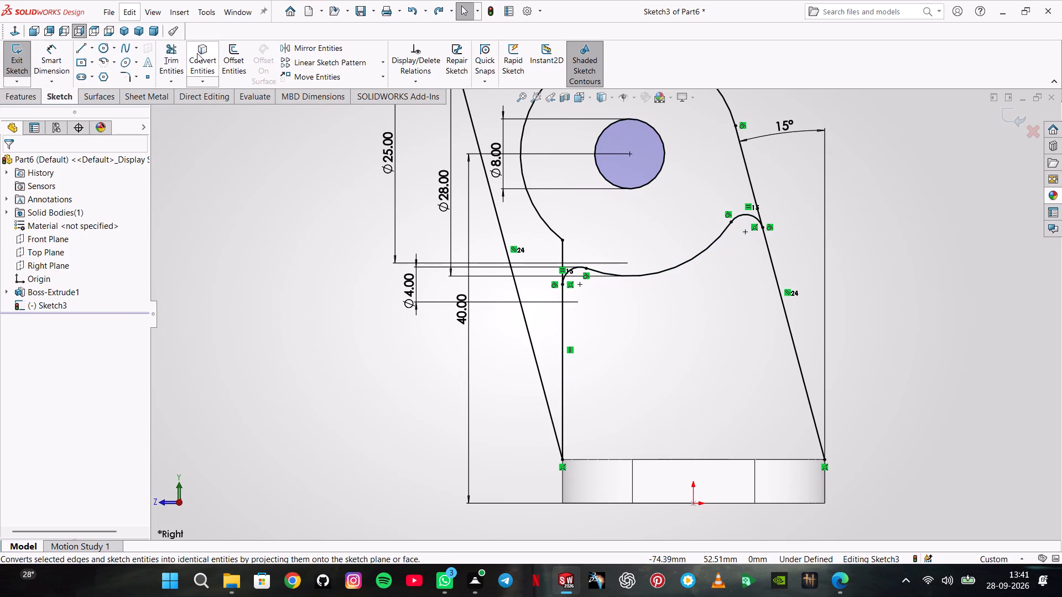
key(ctrl+y)
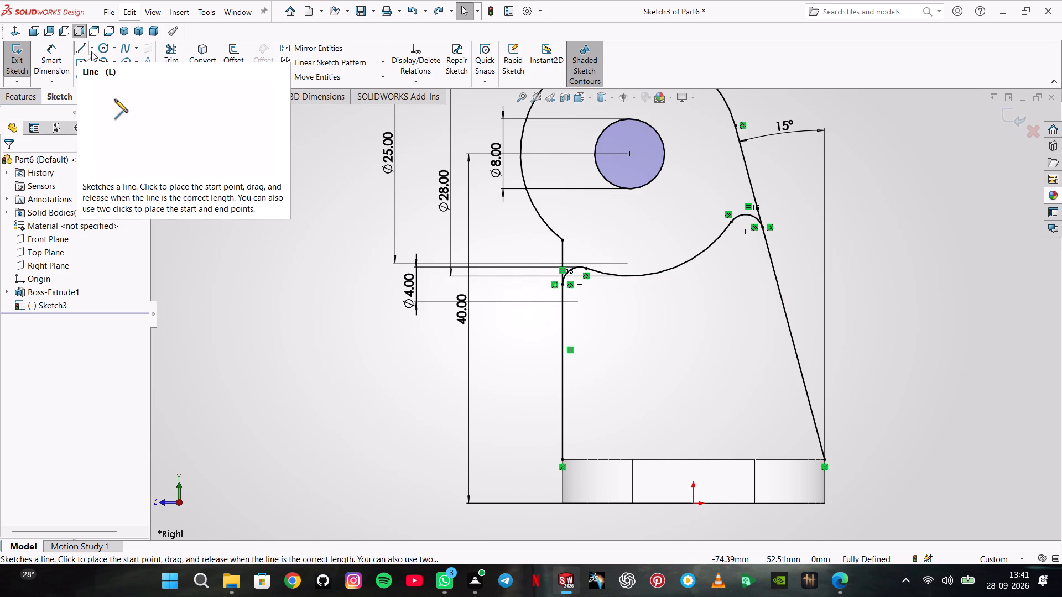
Close the support profile with a horizontal line along the plate's top edge, joining the lower ends of the vertical and 15° lines.
click(86, 48)
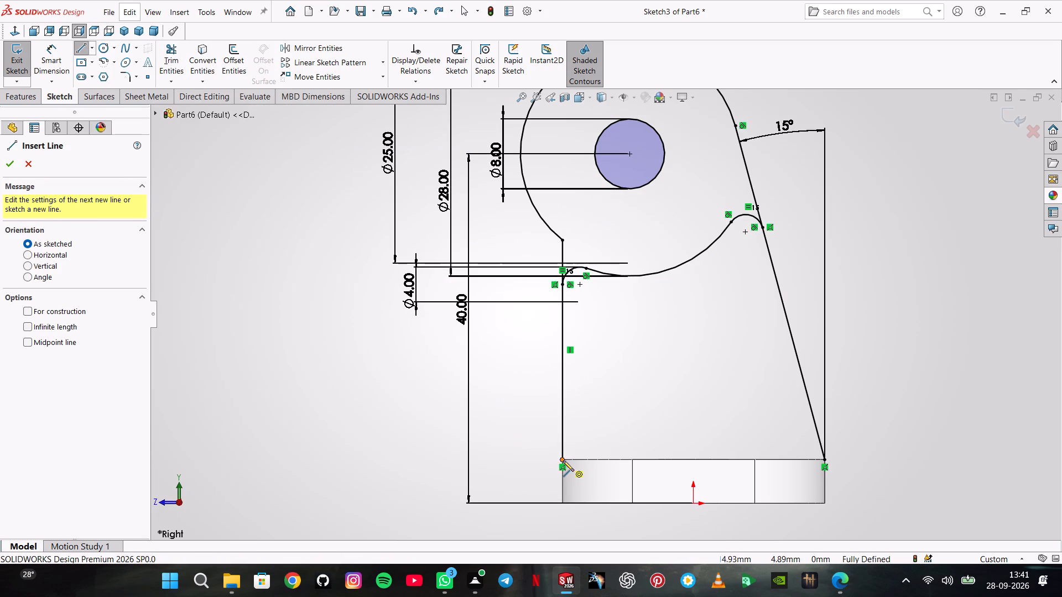
click(563, 460)
click(823, 460)
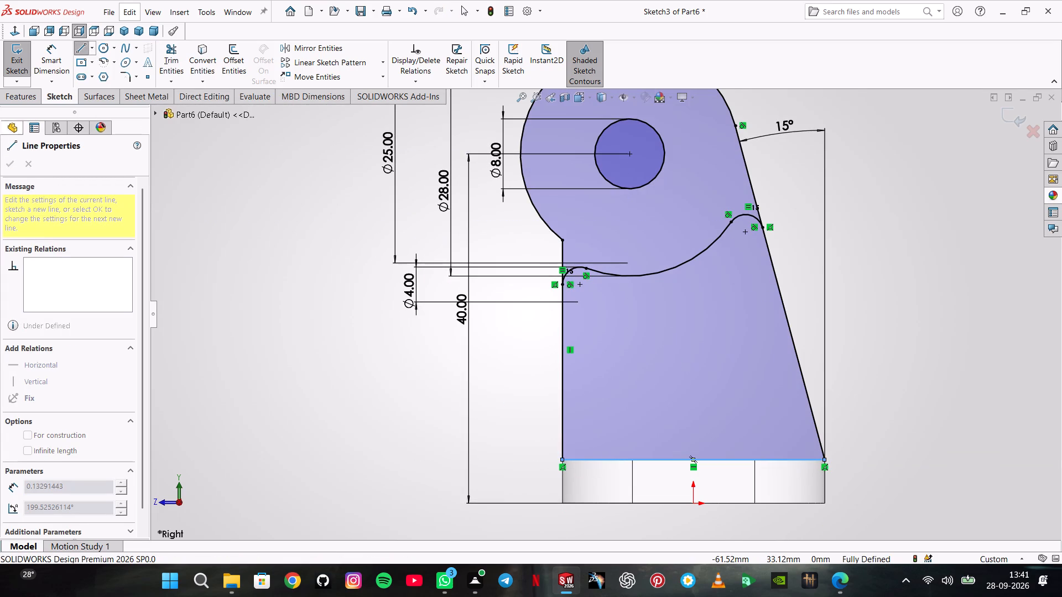
Extrude only the support region between the base plate and the curved tangent-arc edge, using a Mid Plane end condition.
click(26, 94)
click(50, 60)
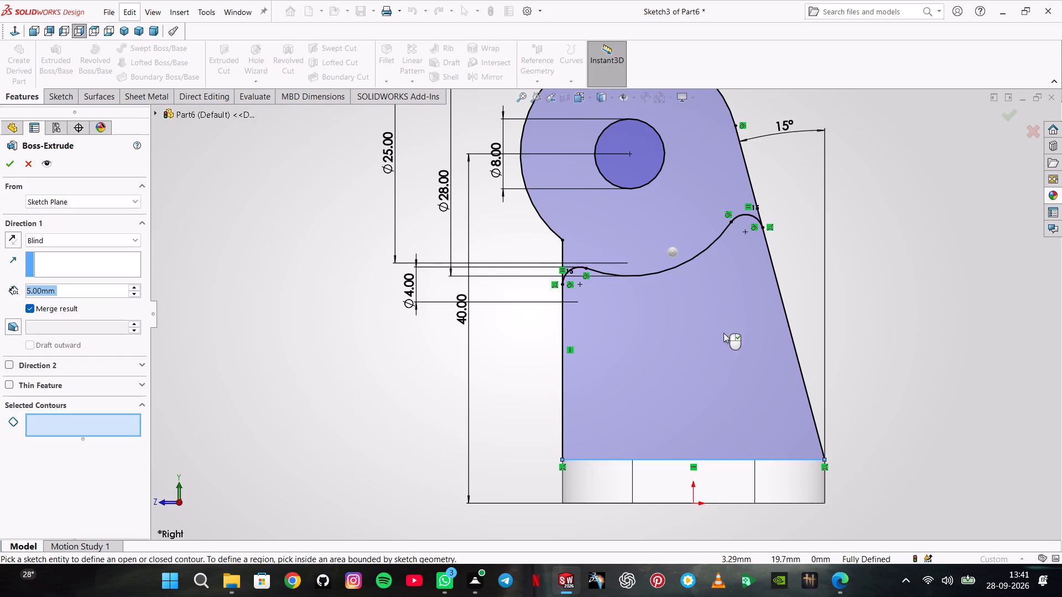
click(725, 333)
middle_drag(329, 283, 439, 348)
click(117, 240)
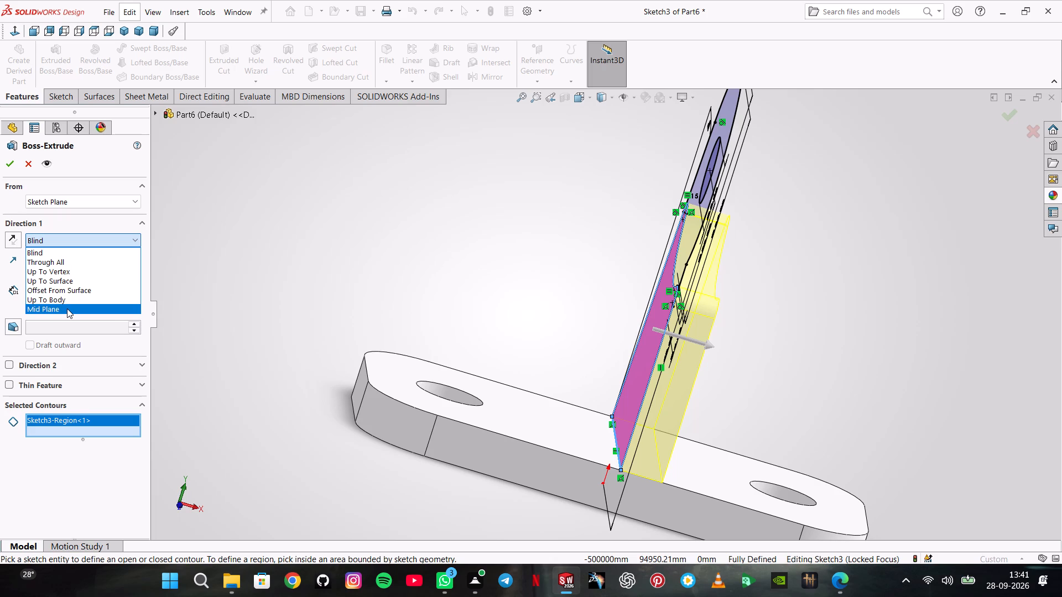
click(67, 308)
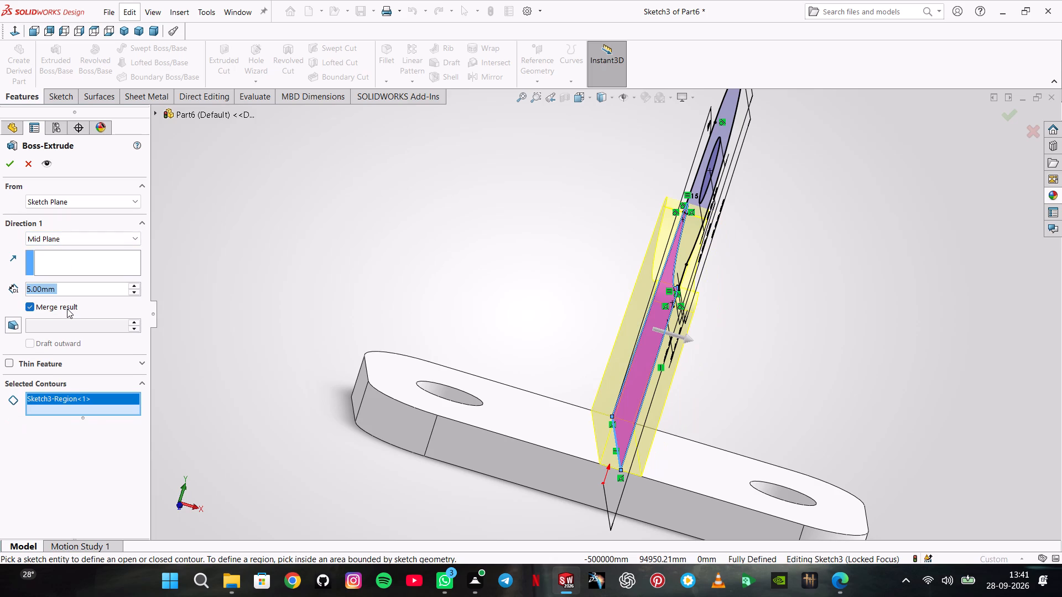
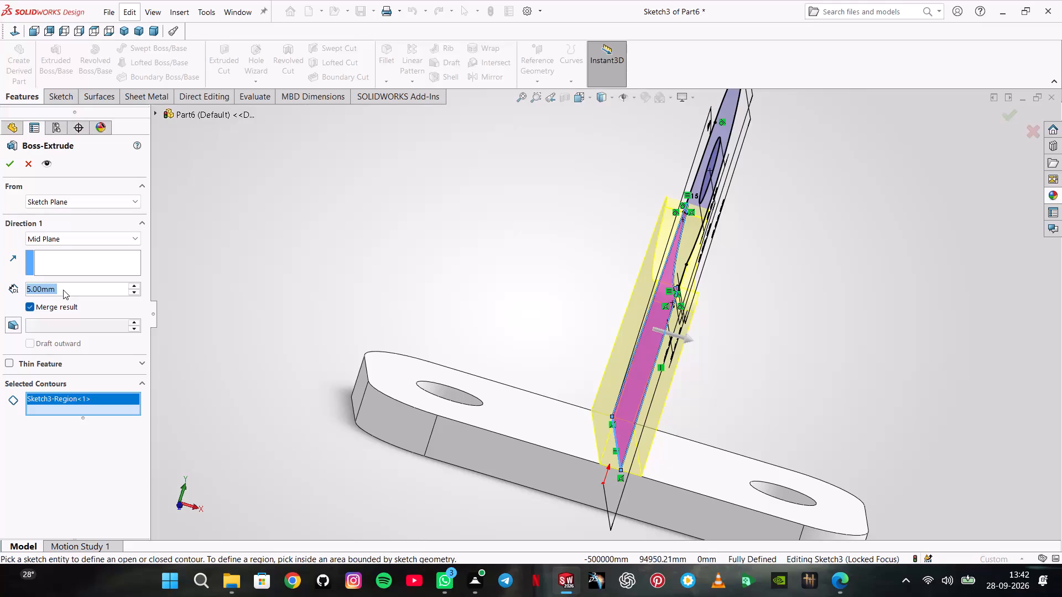
Set the support's Mid Plane extrusion depth to 18 mm and complete the extrusion.
text(18)
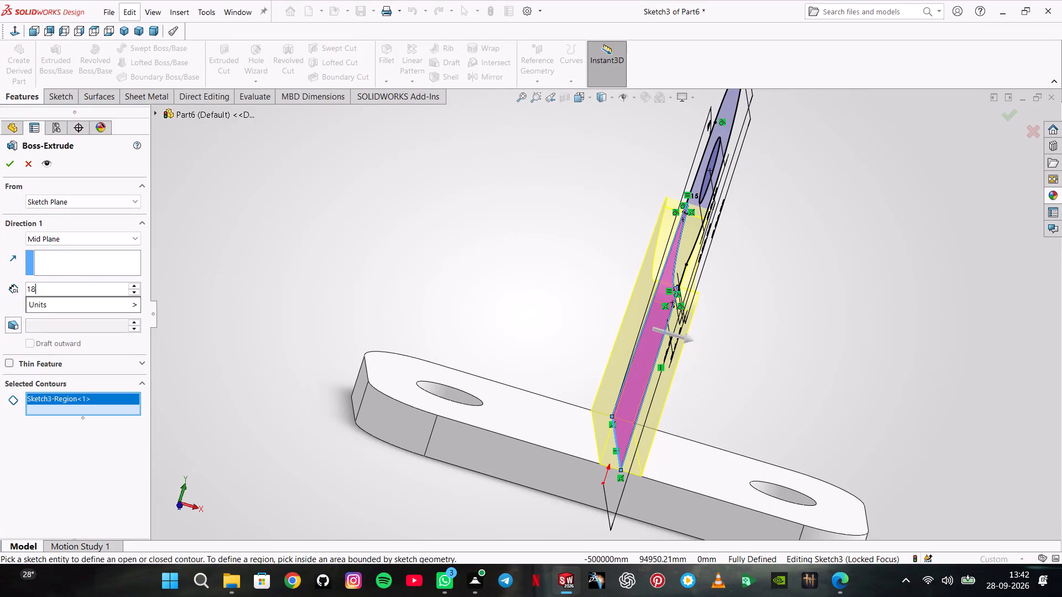
key(Return)
key(Return)
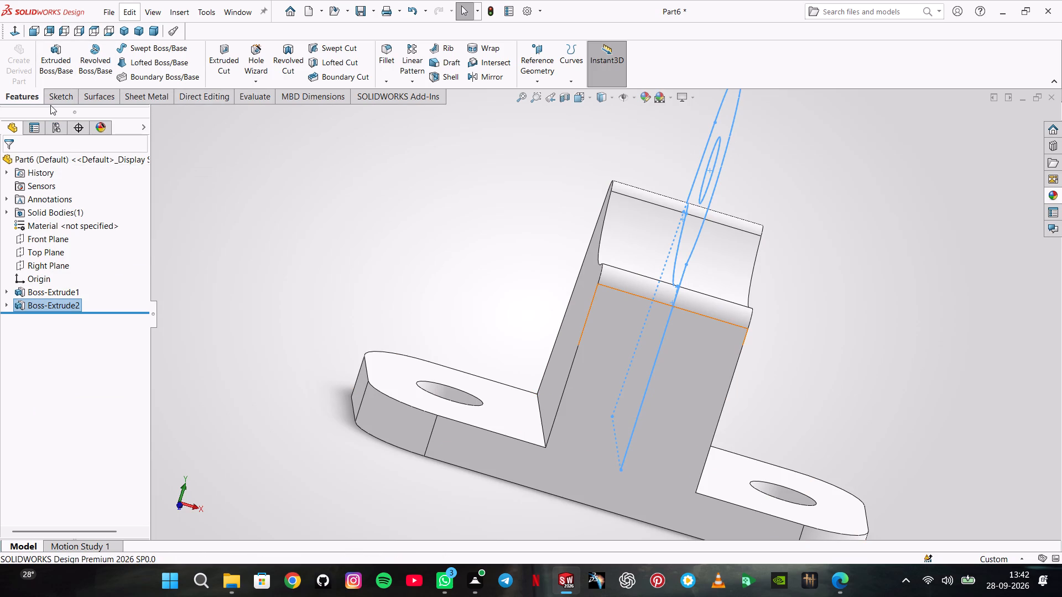
Edit the support extrusion's selected contours to also include the rounded head above the curved tangent-arc edge.
right_click(39, 305)
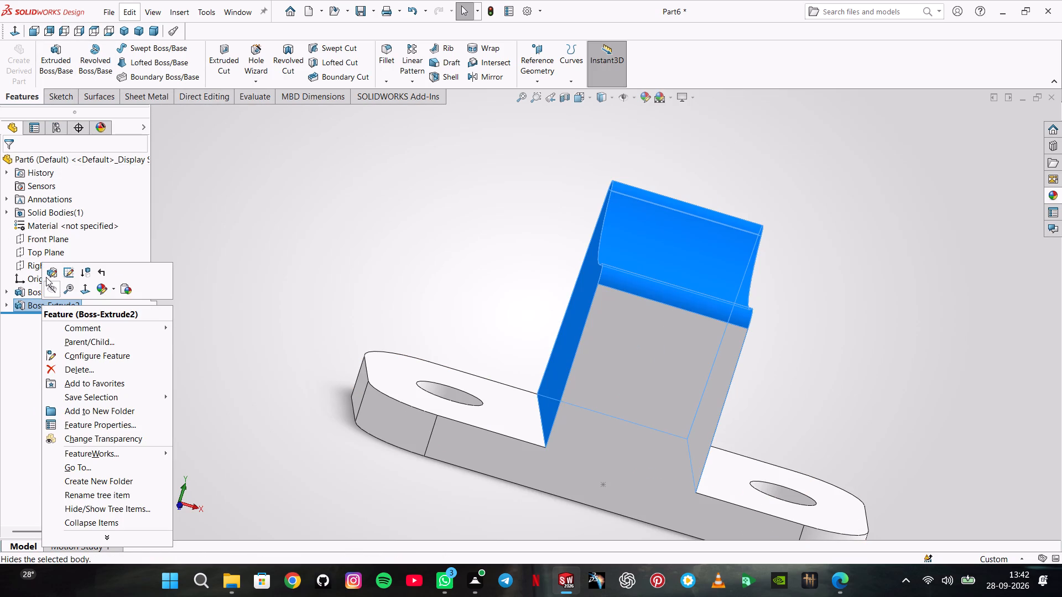
click(47, 276)
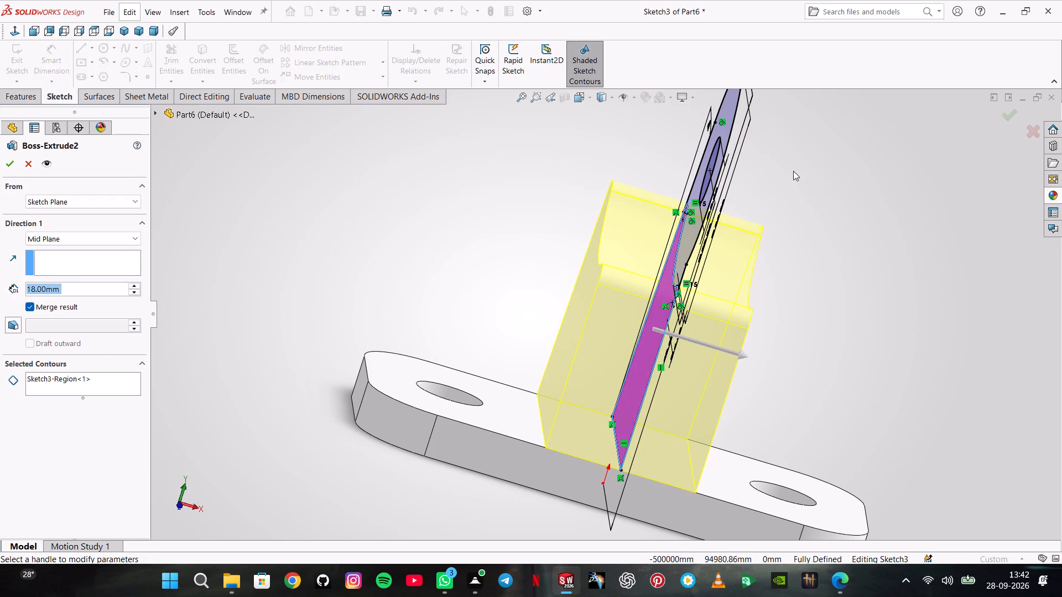
middle_drag(791, 173, 736, 164)
click(574, 165)
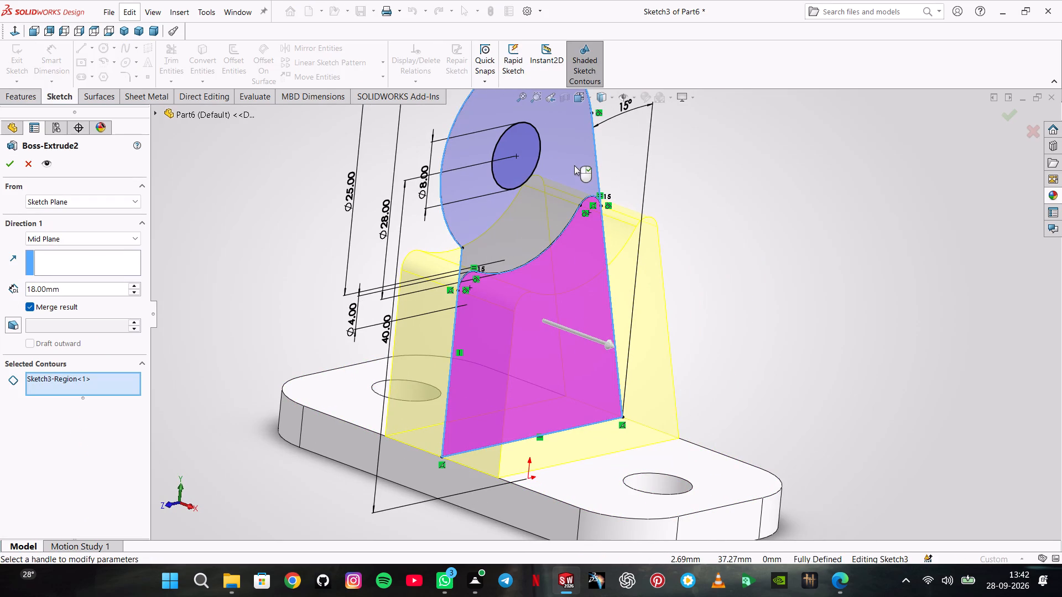
click(2, 166)
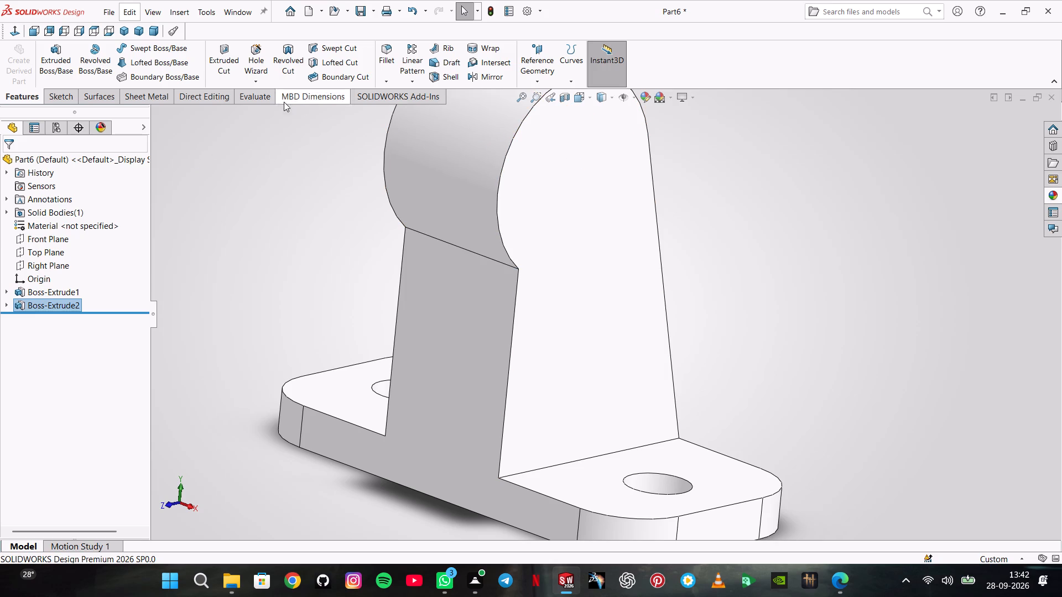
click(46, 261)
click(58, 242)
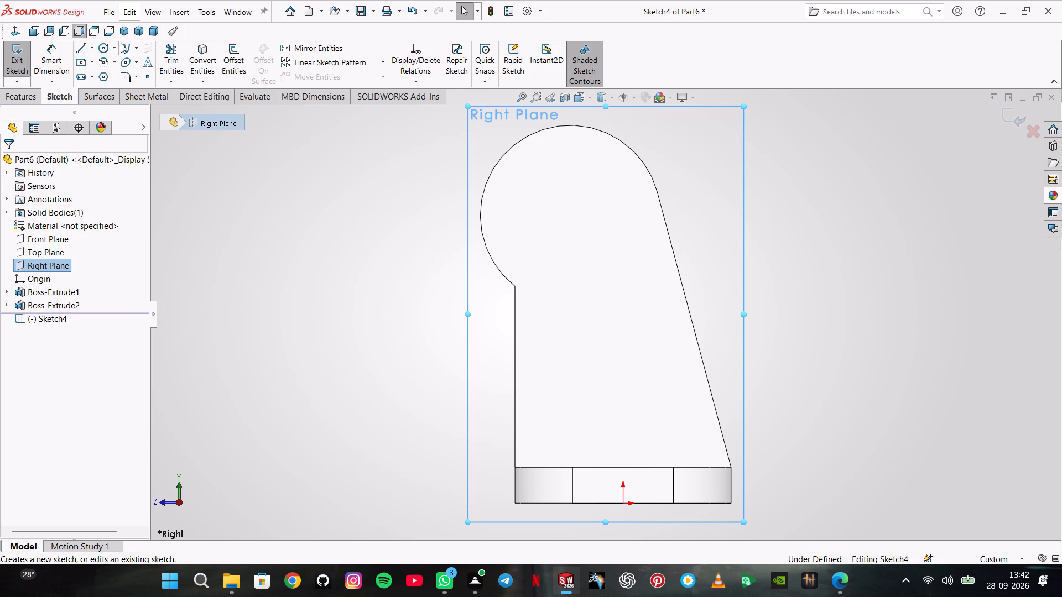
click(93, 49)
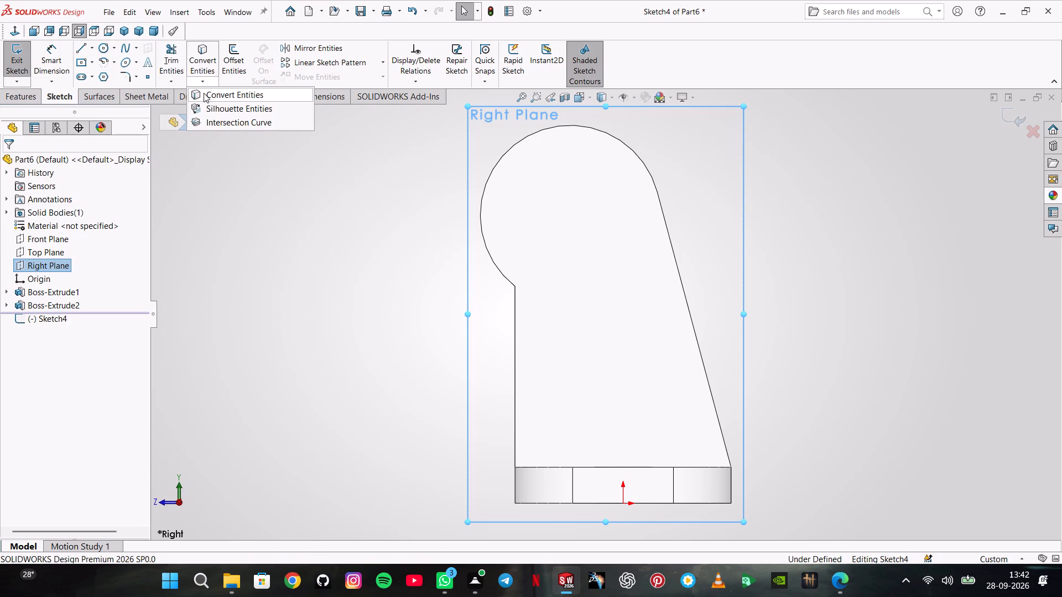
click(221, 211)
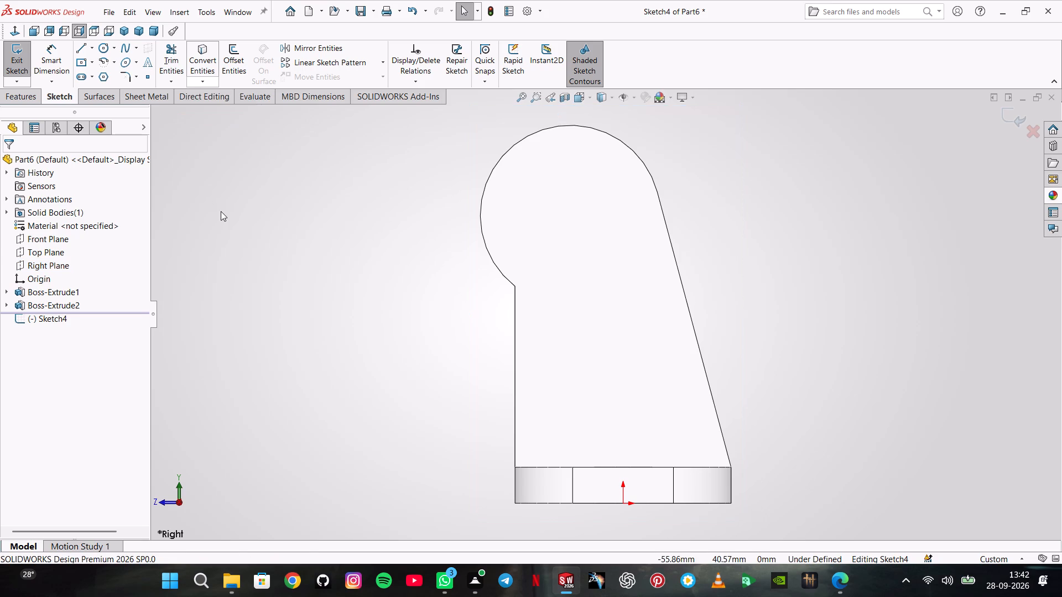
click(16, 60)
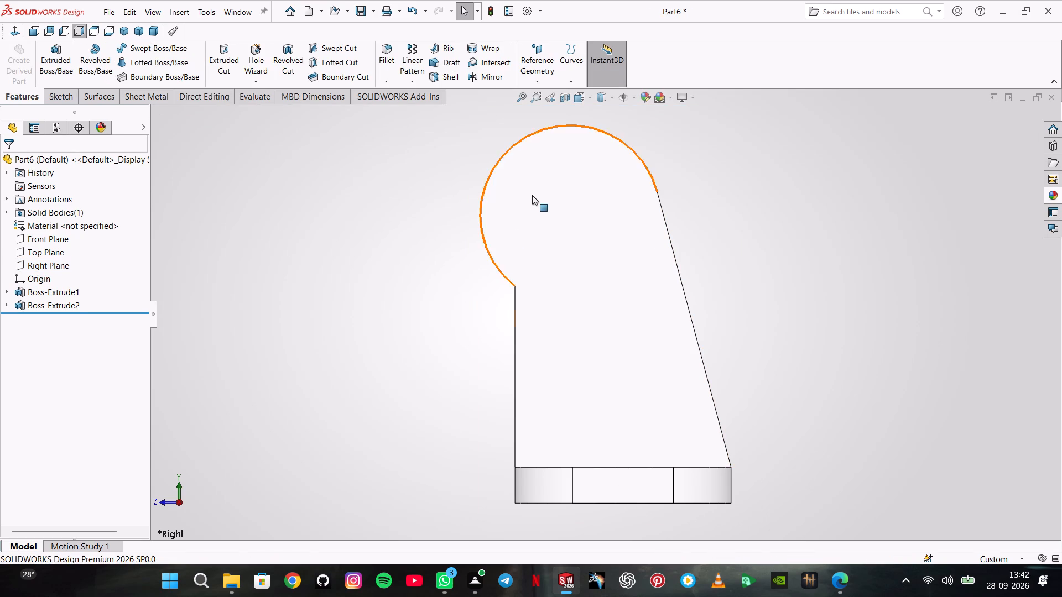
Start a sketch on the support's flat side face and convert the face's outline into sketch entities.
click(533, 195)
click(581, 164)
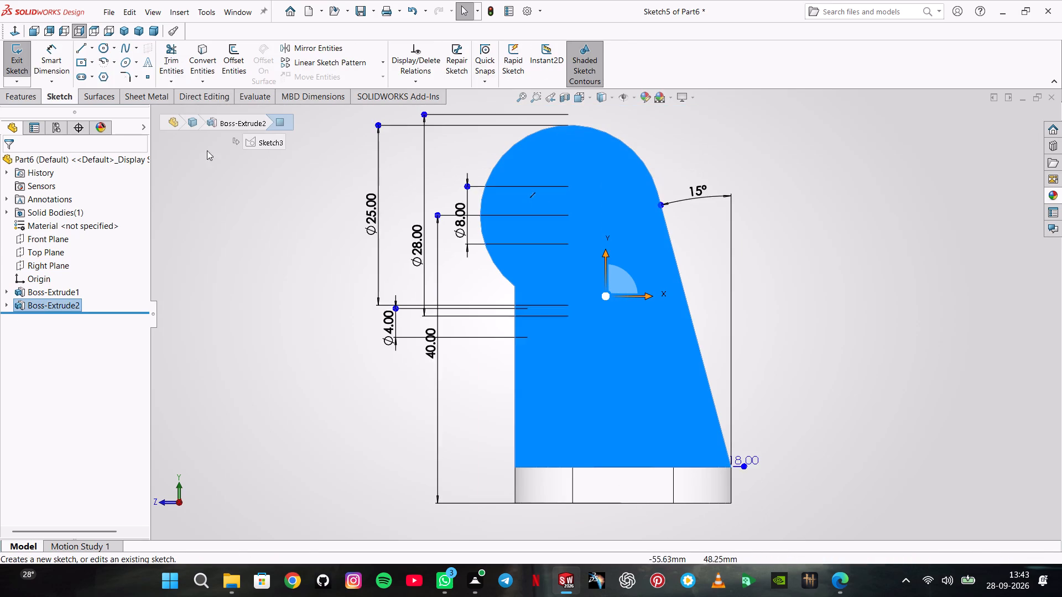
click(197, 71)
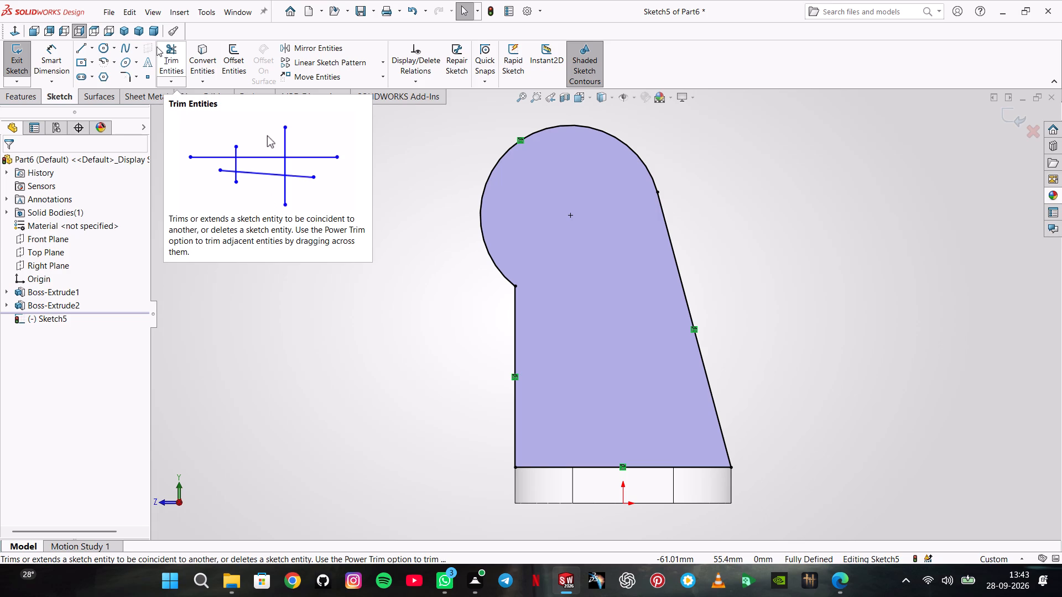
Draw a circle of radius 8 mm centred on the head's arc centre.
click(100, 44)
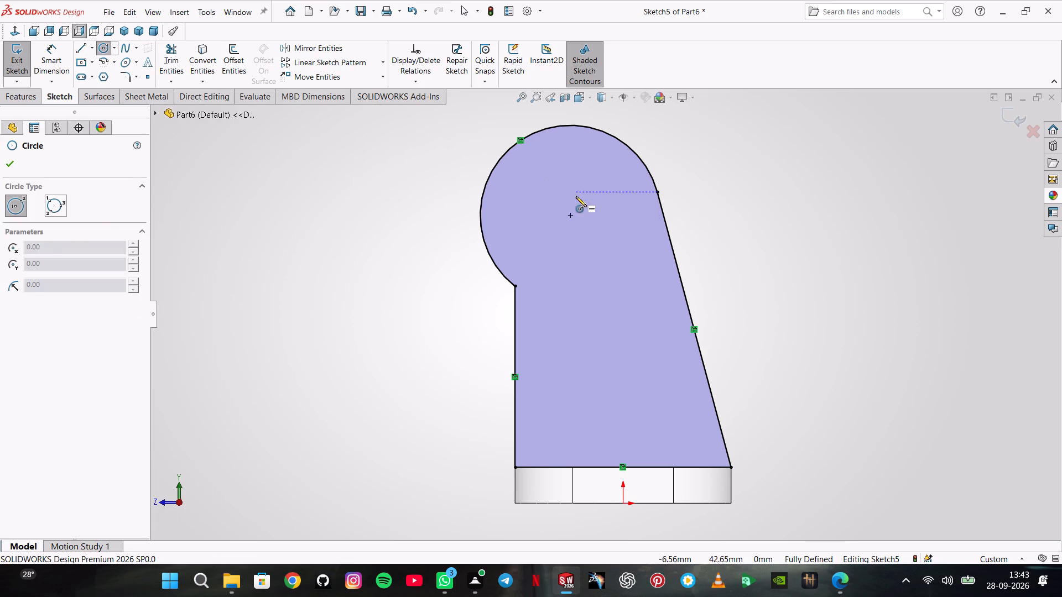
click(570, 216)
click(585, 248)
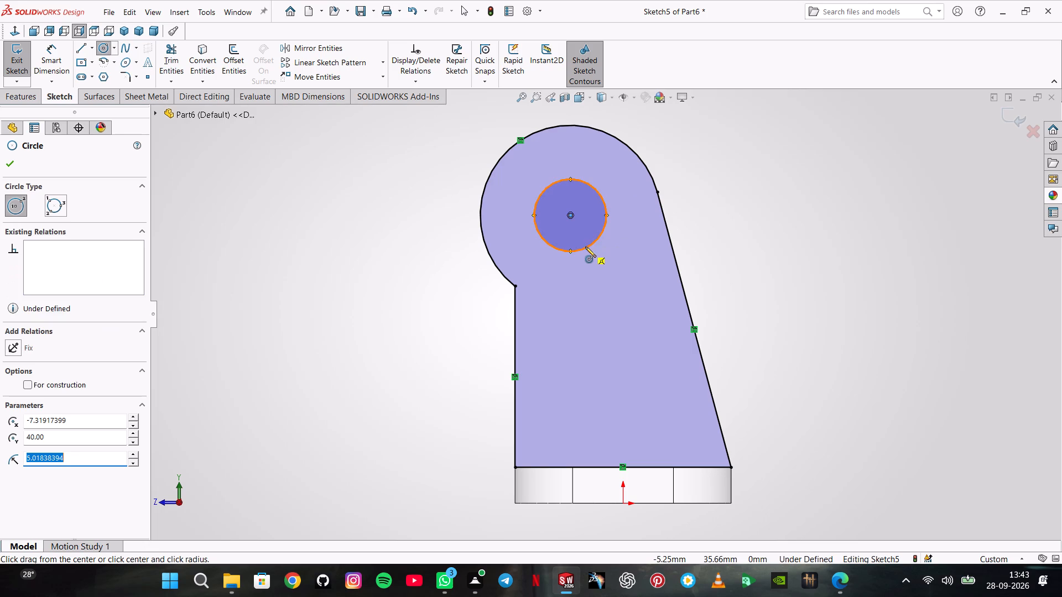
key(8)
key(Return)
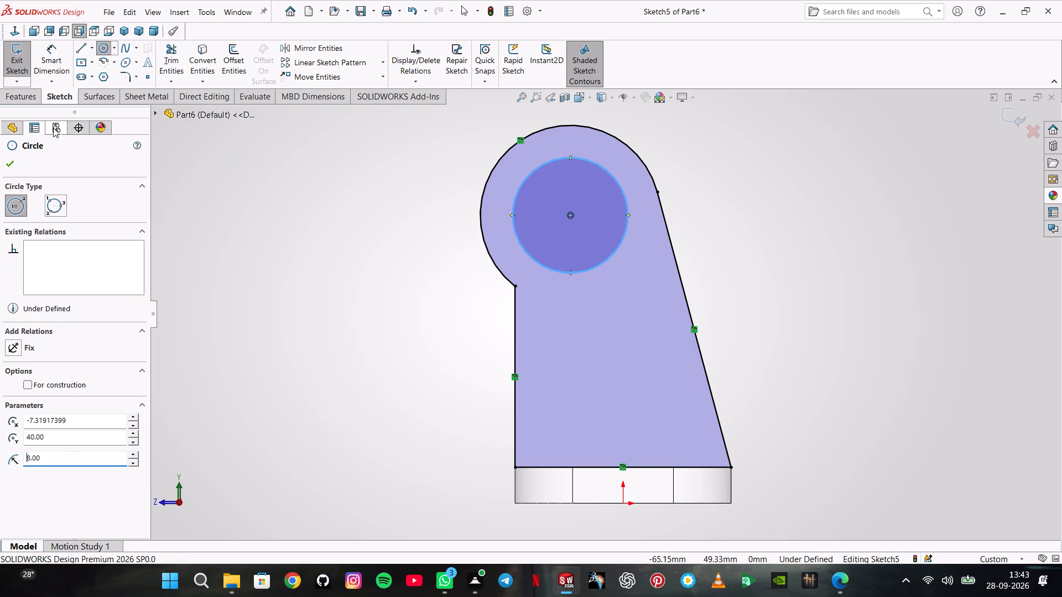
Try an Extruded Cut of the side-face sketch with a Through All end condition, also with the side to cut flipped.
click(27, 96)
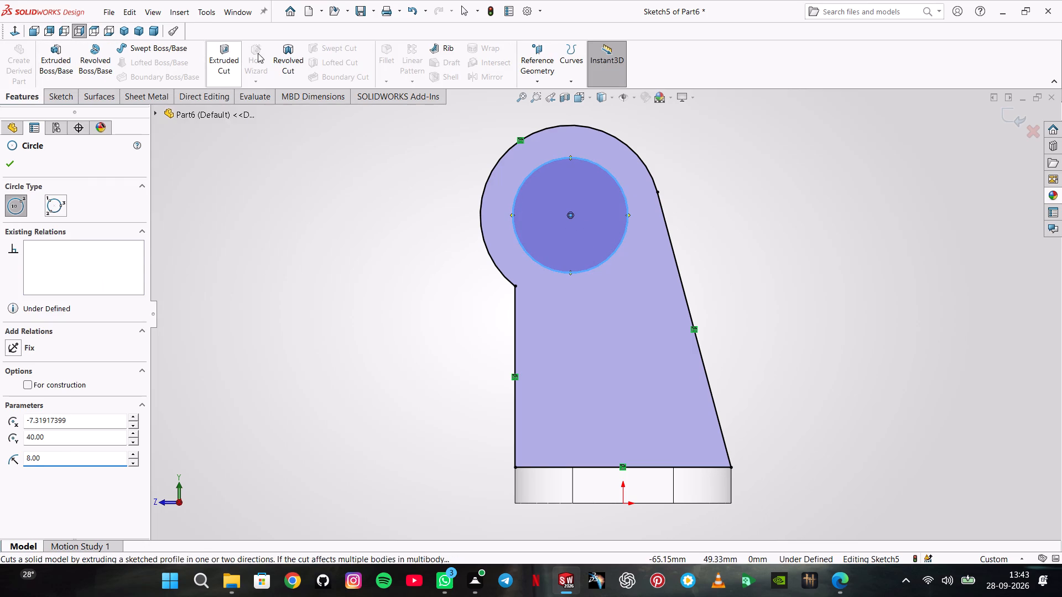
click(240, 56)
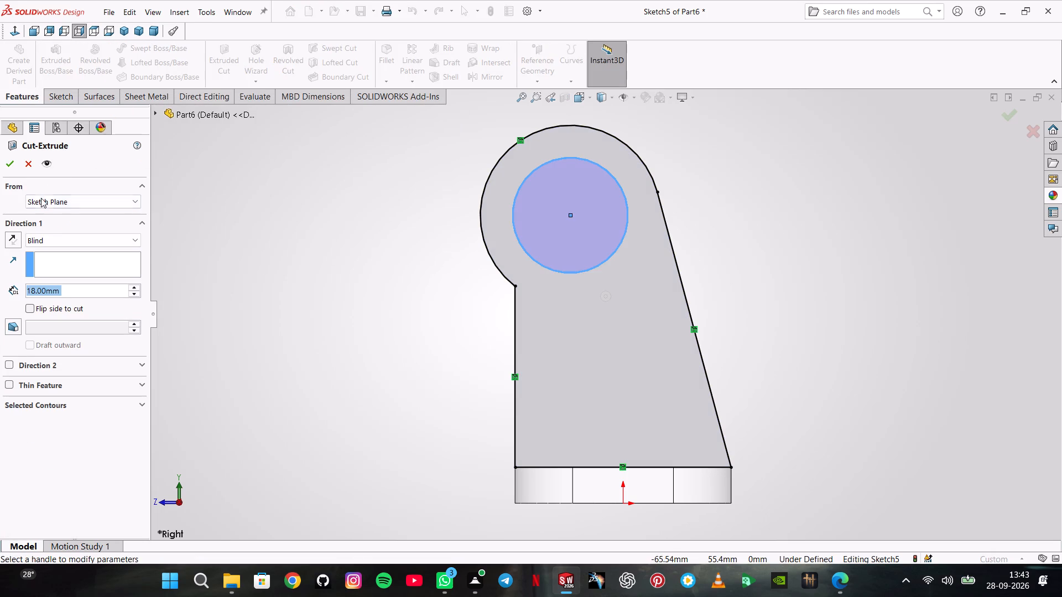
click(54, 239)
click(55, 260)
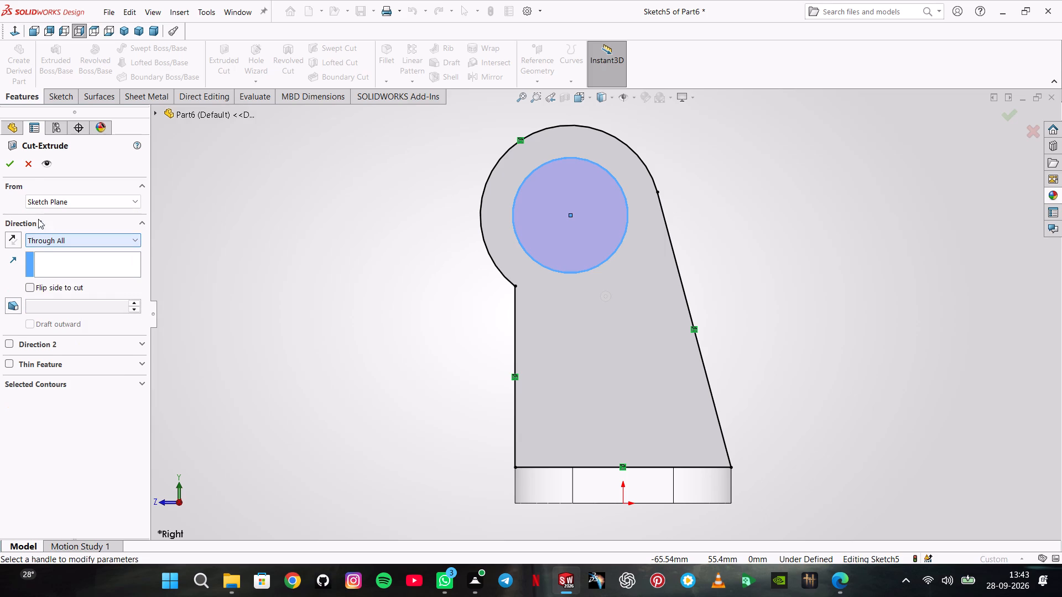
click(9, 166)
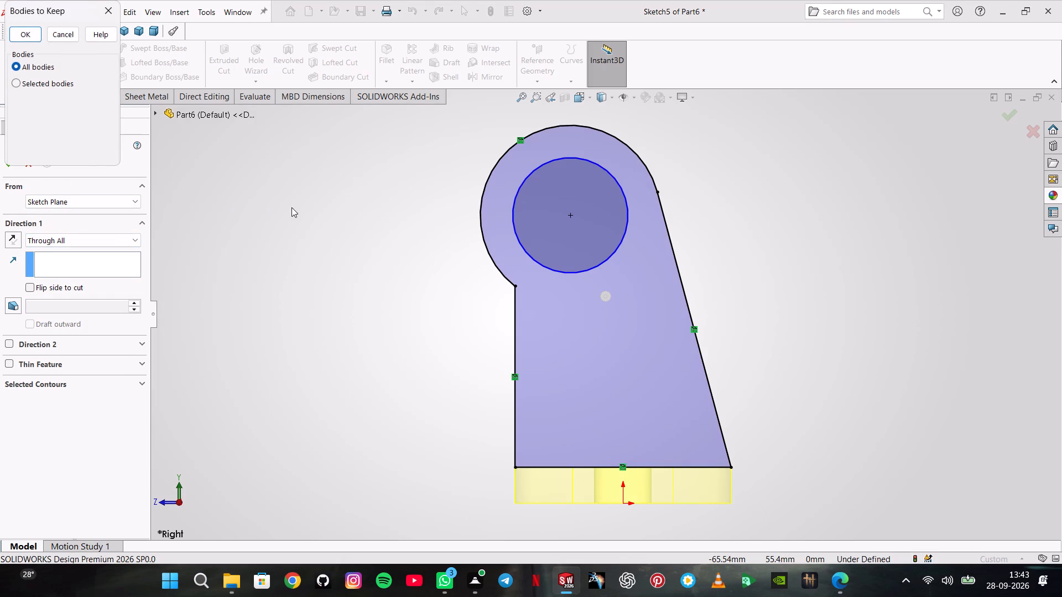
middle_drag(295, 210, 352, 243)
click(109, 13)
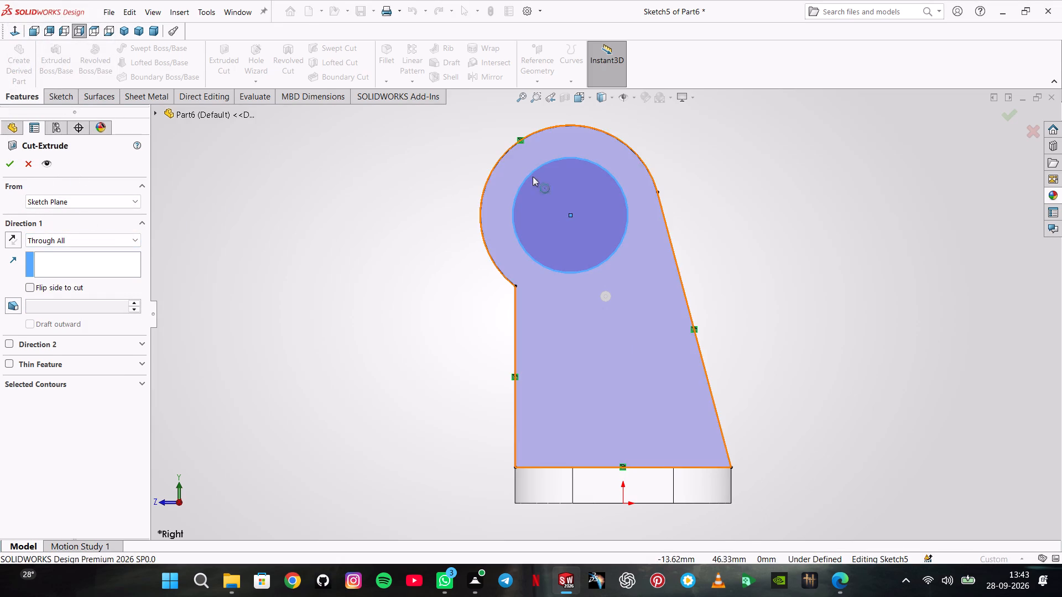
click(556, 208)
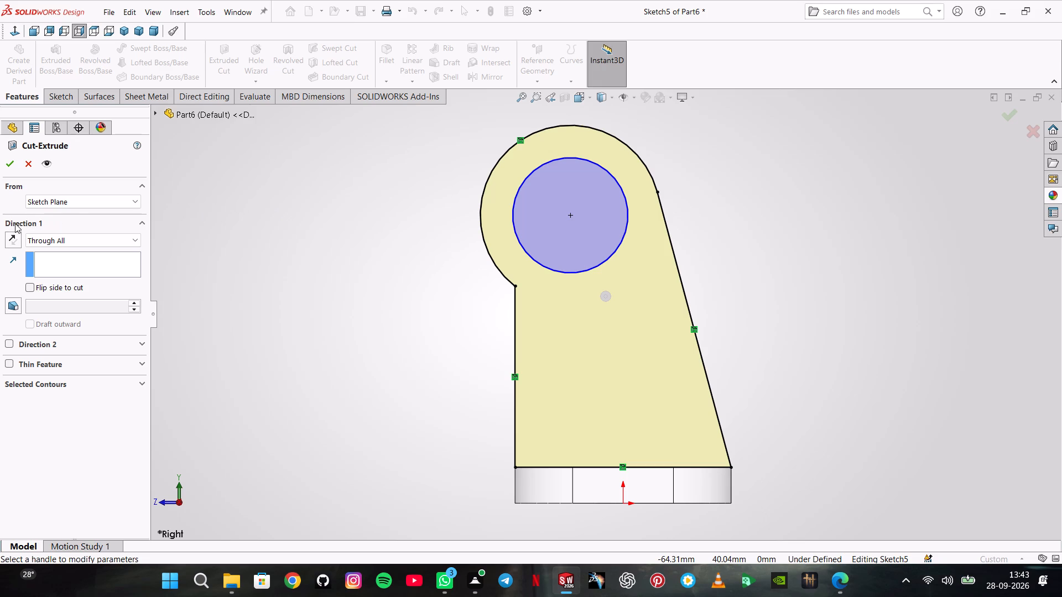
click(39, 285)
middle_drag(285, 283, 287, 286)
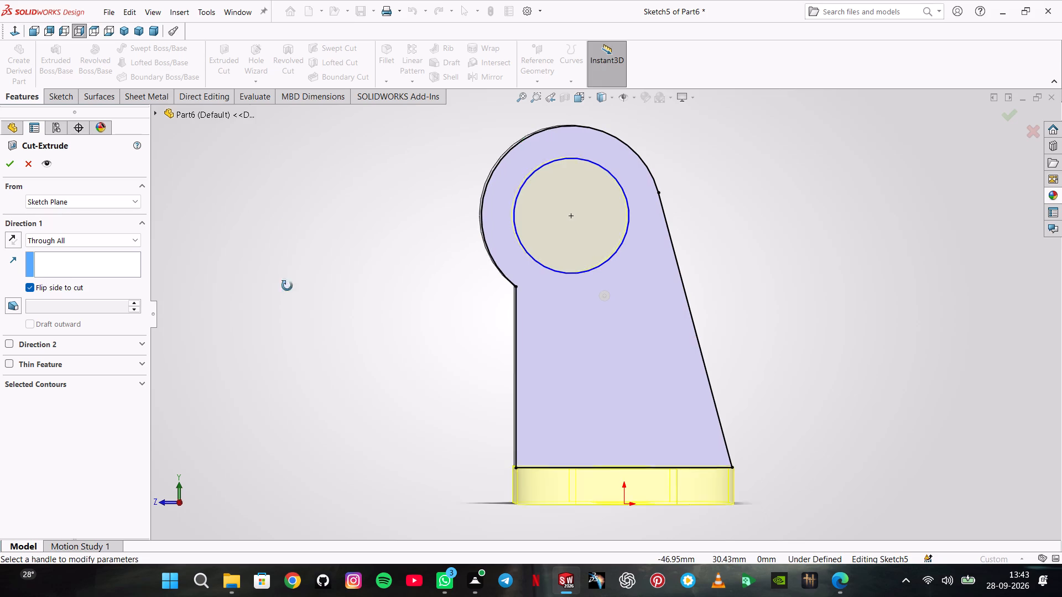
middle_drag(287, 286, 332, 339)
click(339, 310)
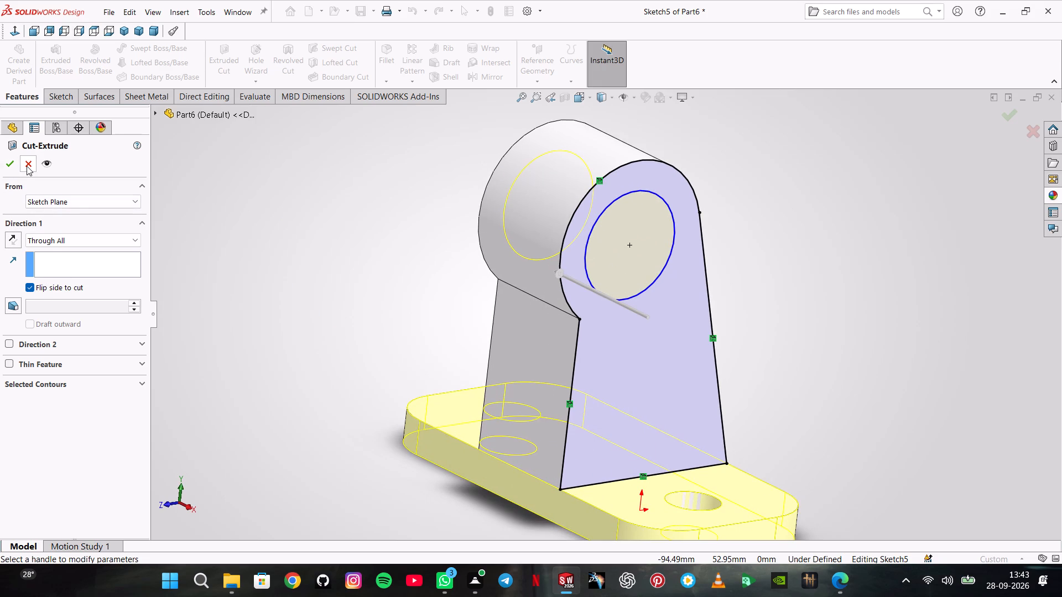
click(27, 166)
Cut the side-face sketch with a Blind depth of 18 mm, keeping only Body 2.
middle_drag(347, 243, 334, 234)
scroll(346, 243, up, 1)
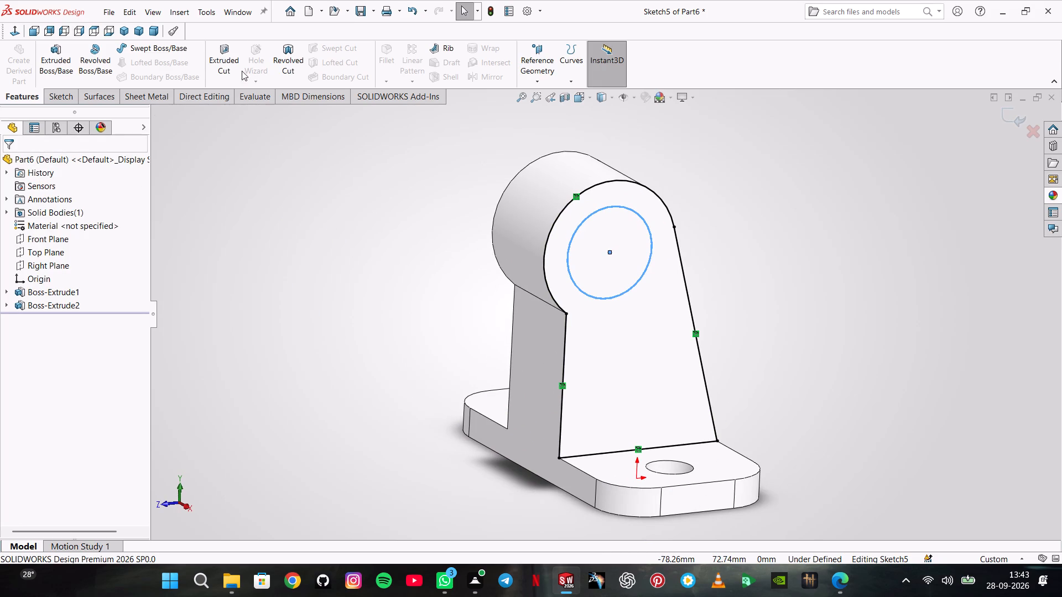
click(229, 62)
middle_drag(511, 264, 488, 231)
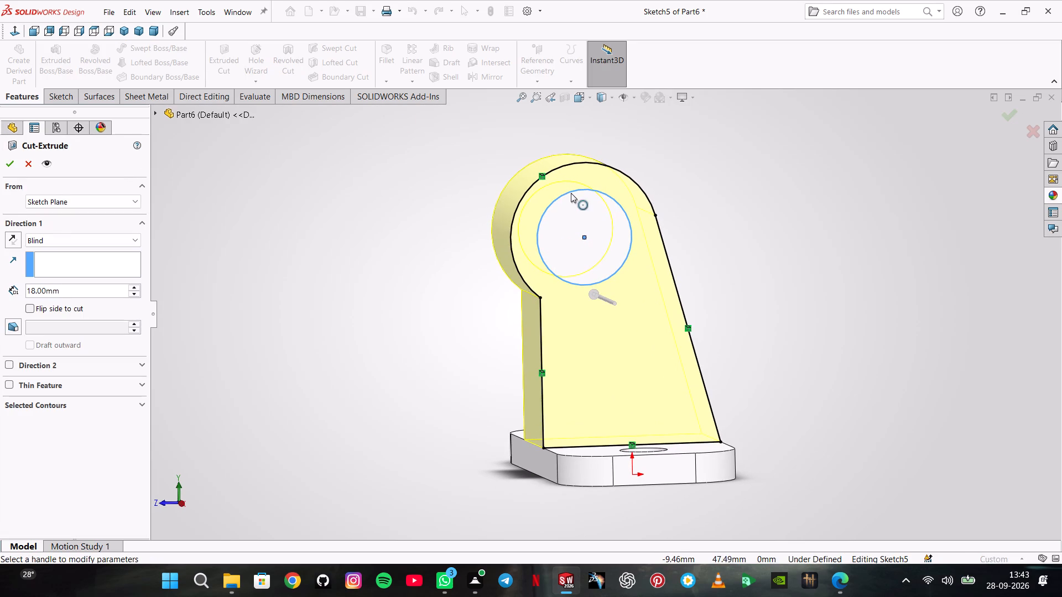
click(15, 167)
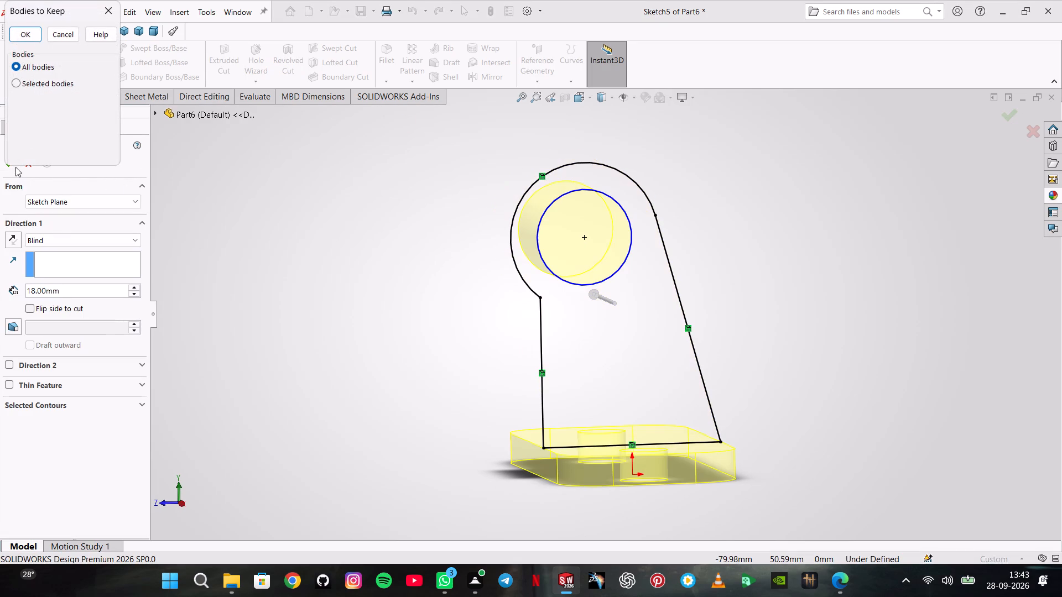
click(41, 86)
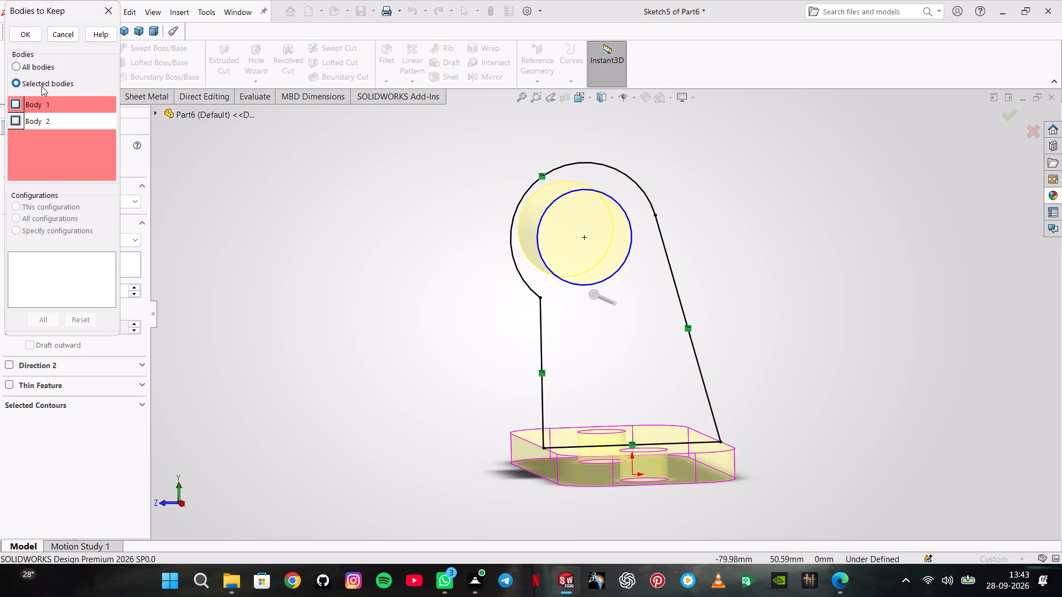
click(23, 118)
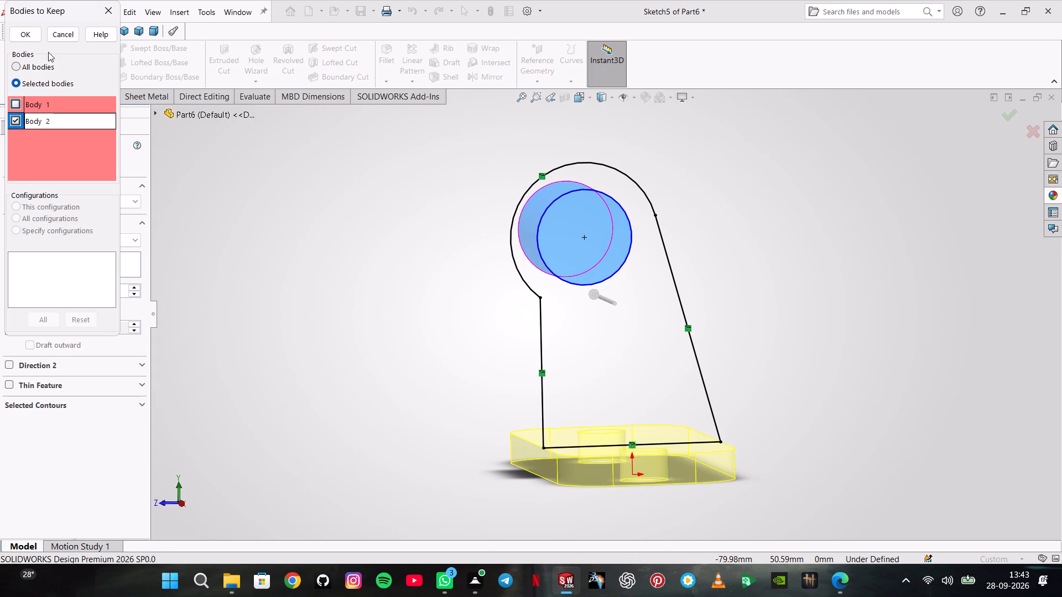
click(37, 32)
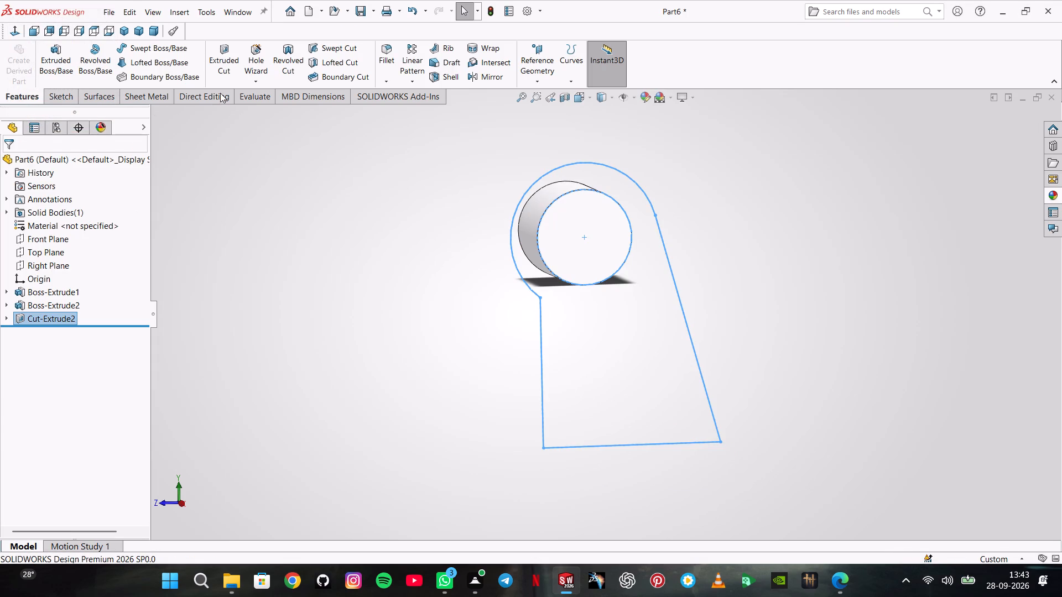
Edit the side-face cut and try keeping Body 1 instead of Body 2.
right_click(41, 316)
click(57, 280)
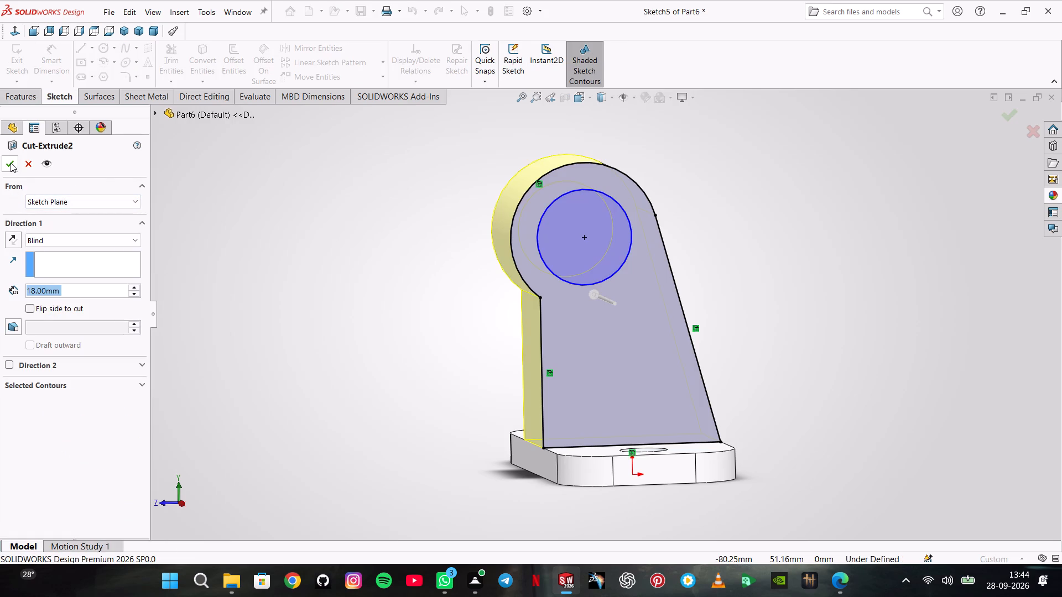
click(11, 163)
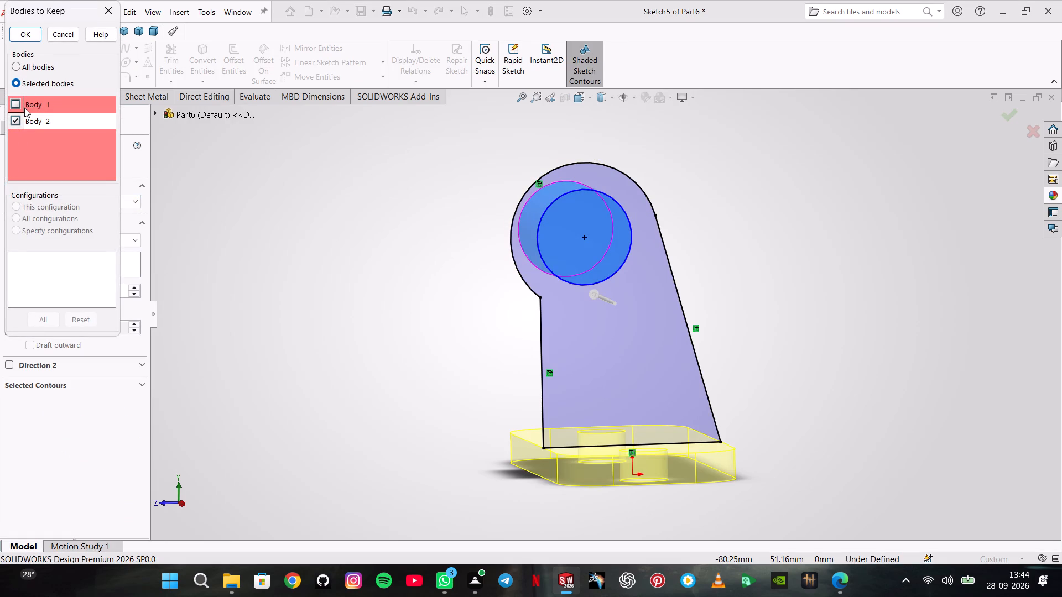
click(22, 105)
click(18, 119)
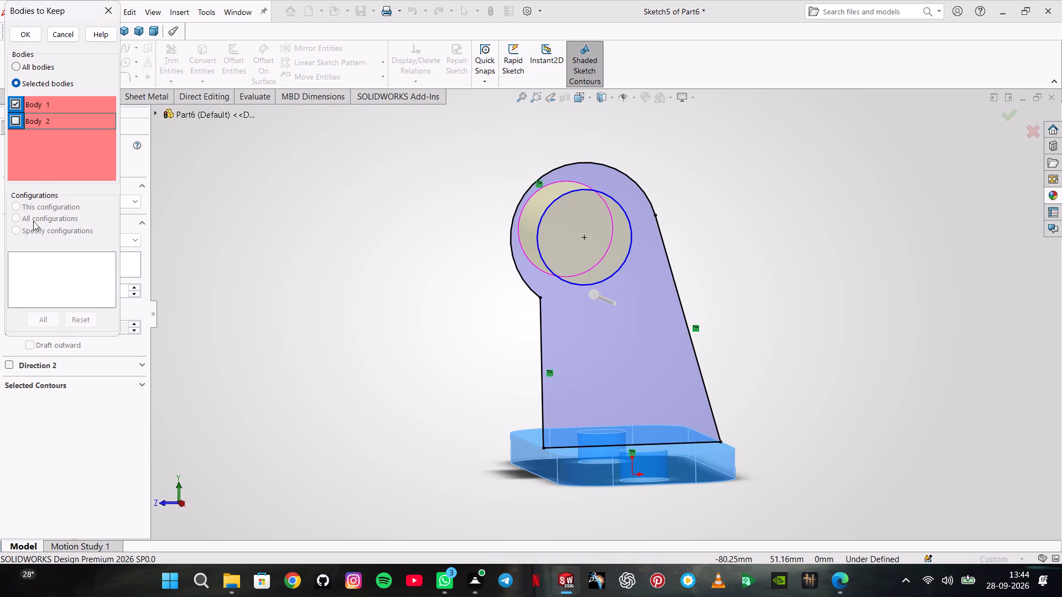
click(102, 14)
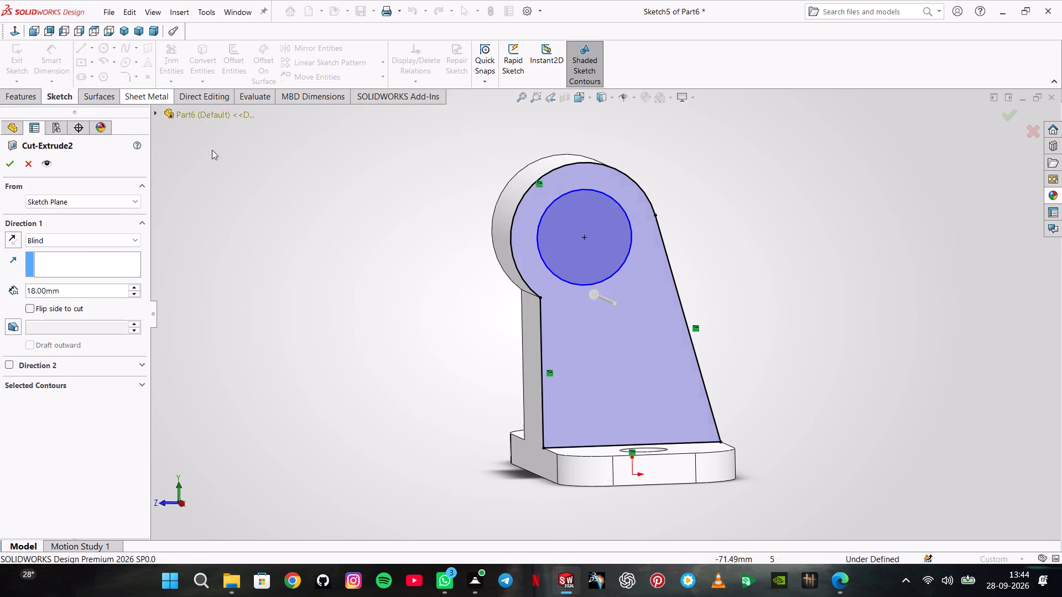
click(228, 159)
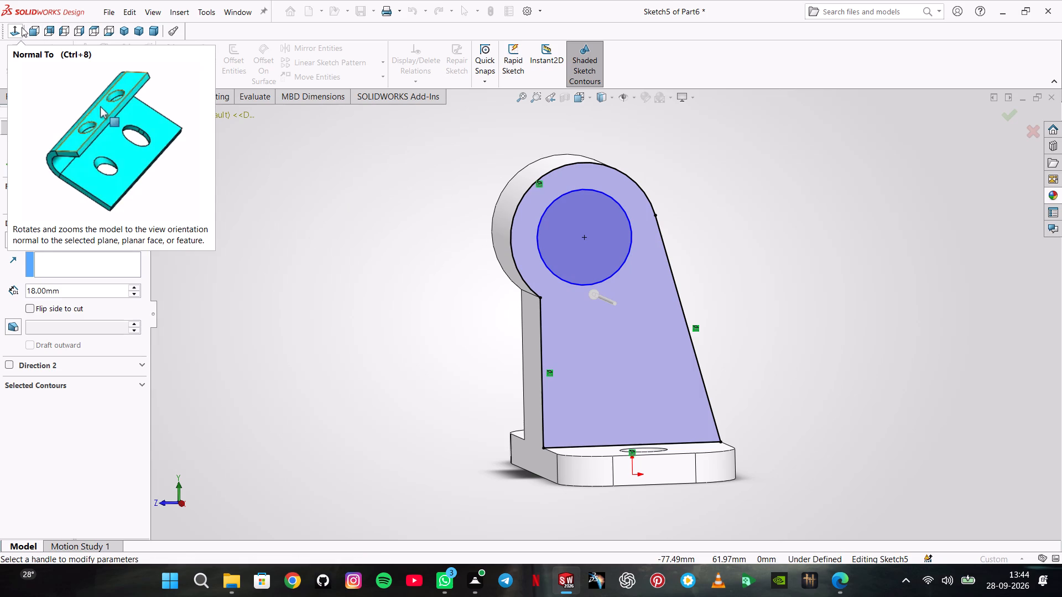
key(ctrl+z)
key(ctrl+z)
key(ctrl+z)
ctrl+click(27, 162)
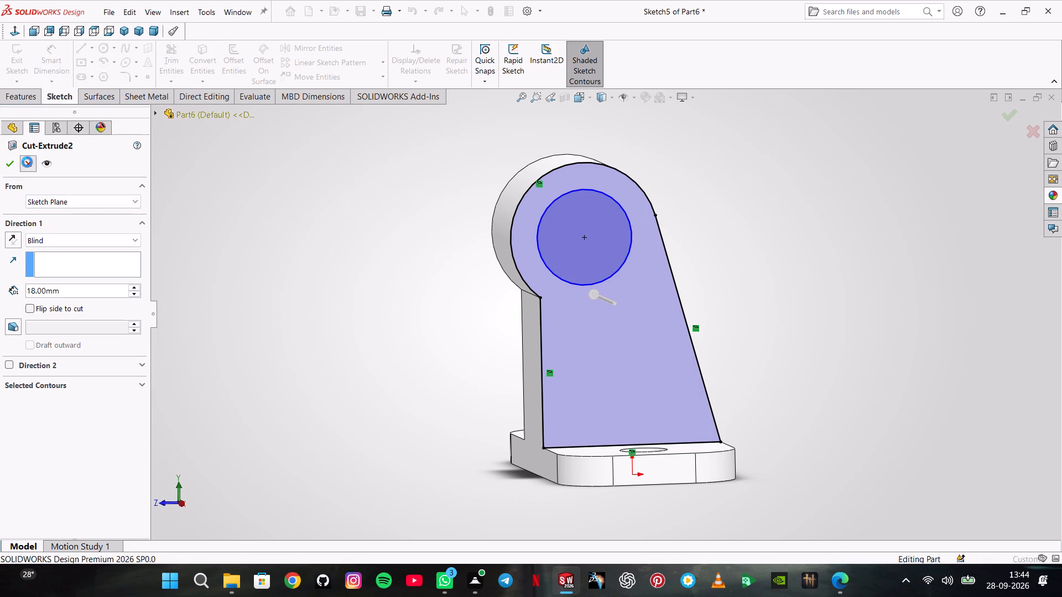
Undo the side-face cut and the circle drawn in its sketch.
key(ctrl+z)
key(ctrl+z)
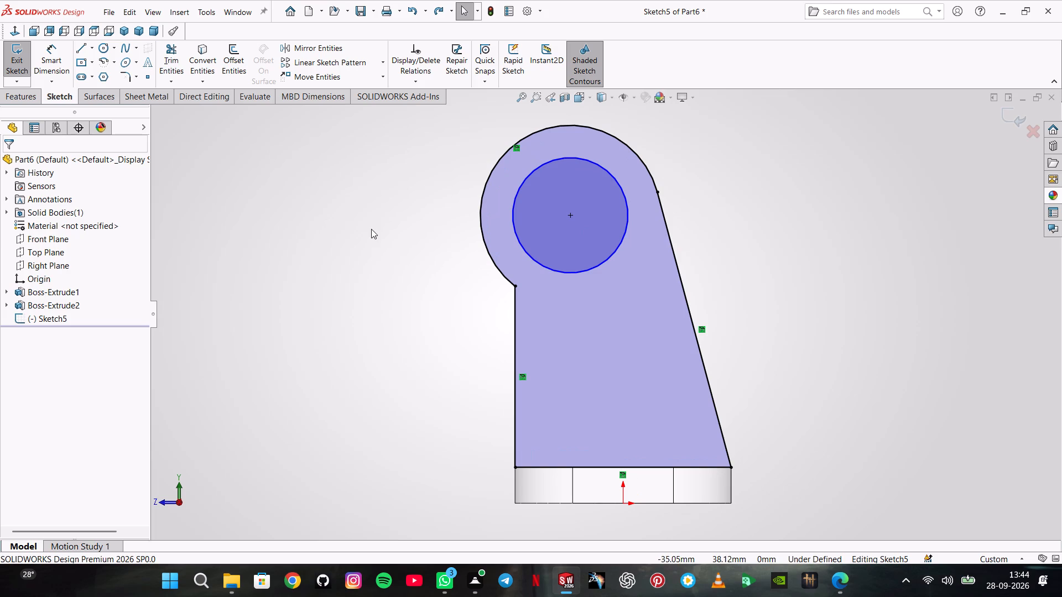
key(ctrl+z)
key(ctrl+z)
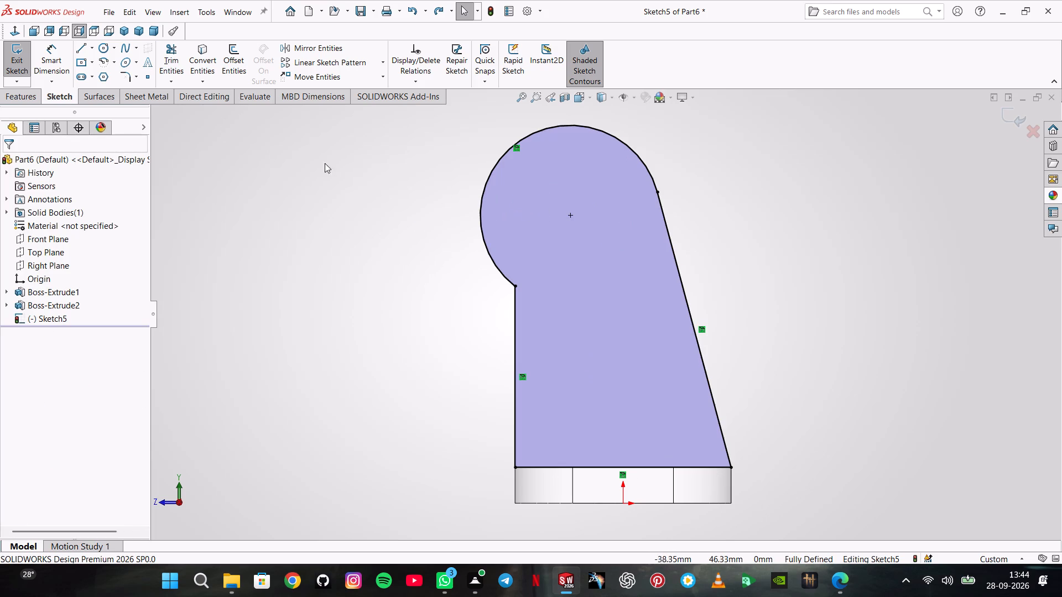
Draw a construction line about 14 mm long downward from the head's arc centre and make it parallel to the support's slanted edge.
click(93, 51)
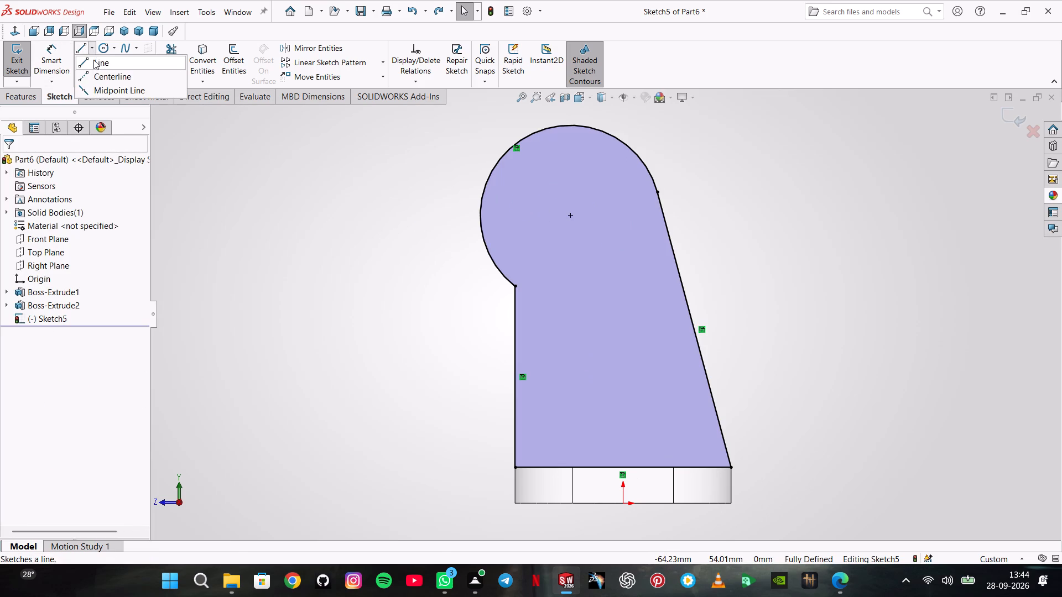
click(97, 71)
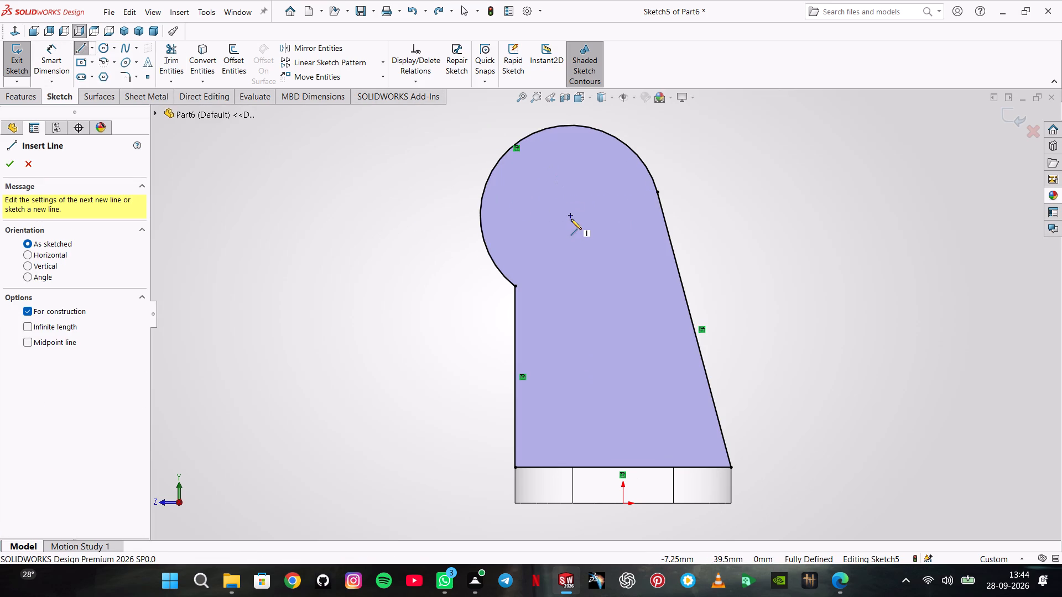
click(571, 218)
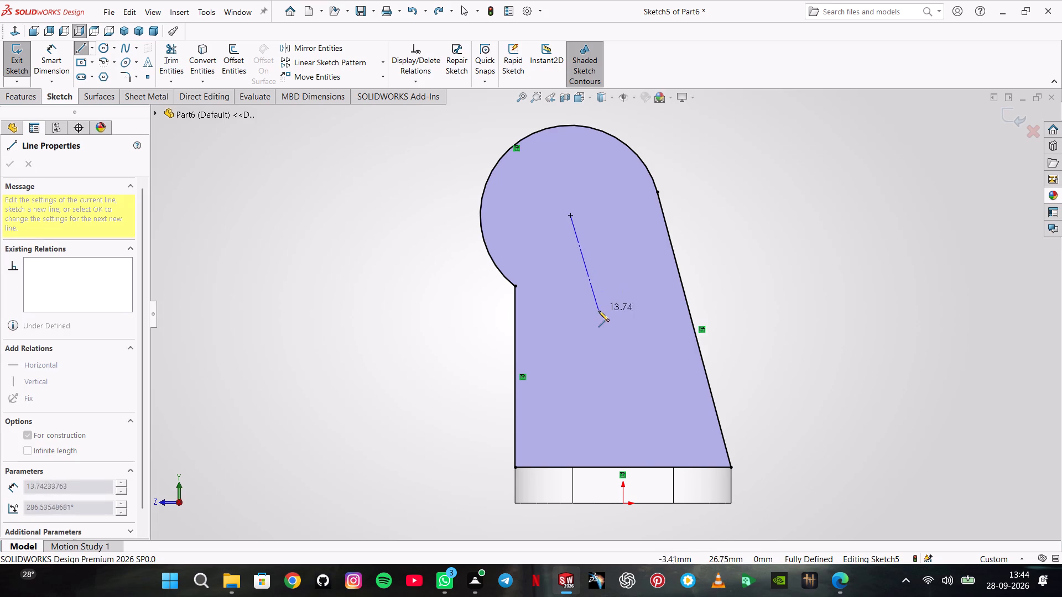
click(598, 311)
double_click(733, 257)
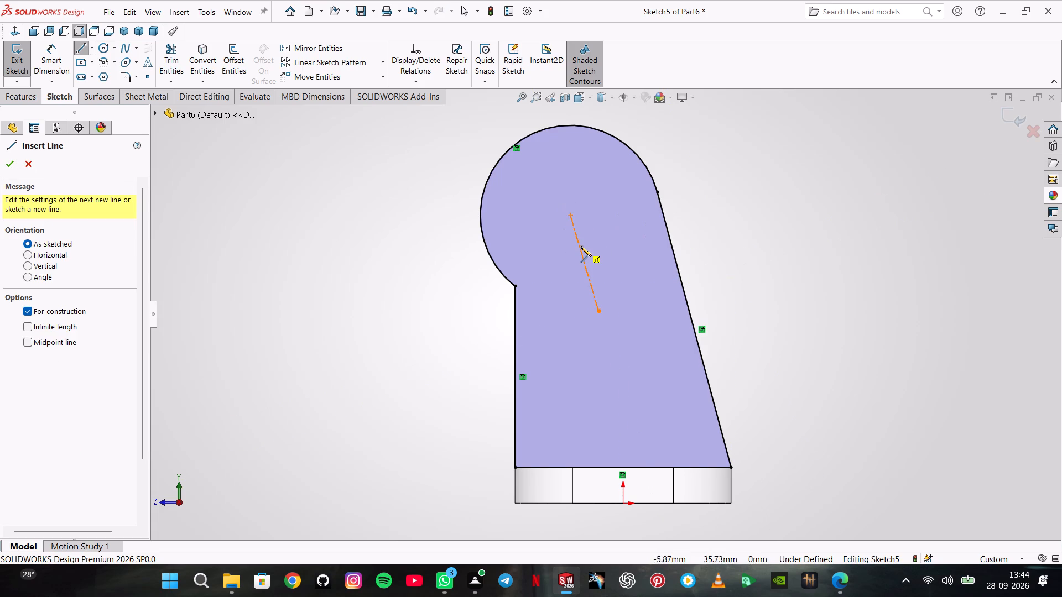
key(Escape)
shift+click(581, 246)
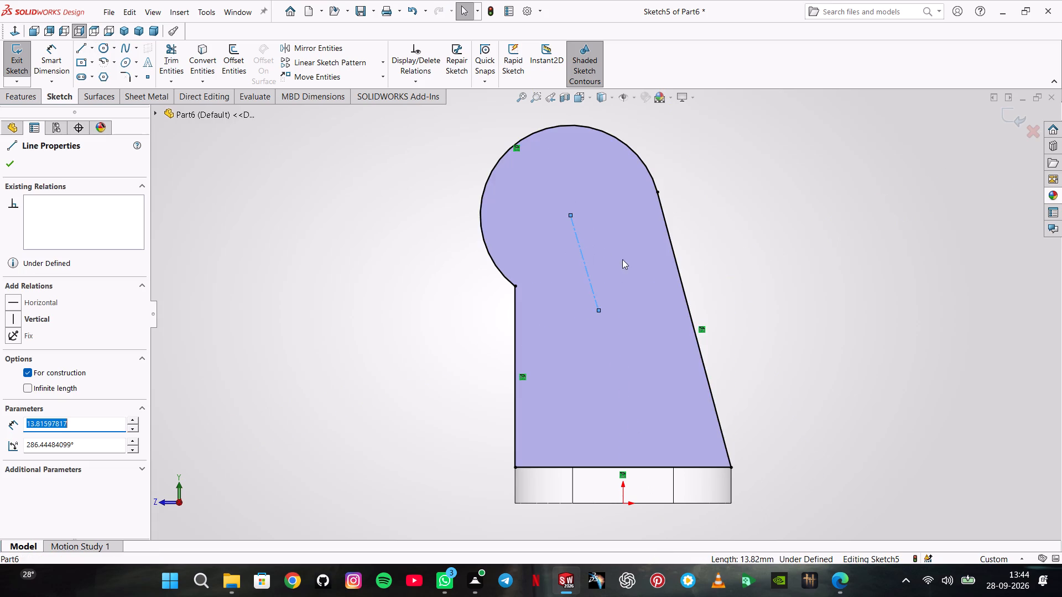
shift+click(678, 261)
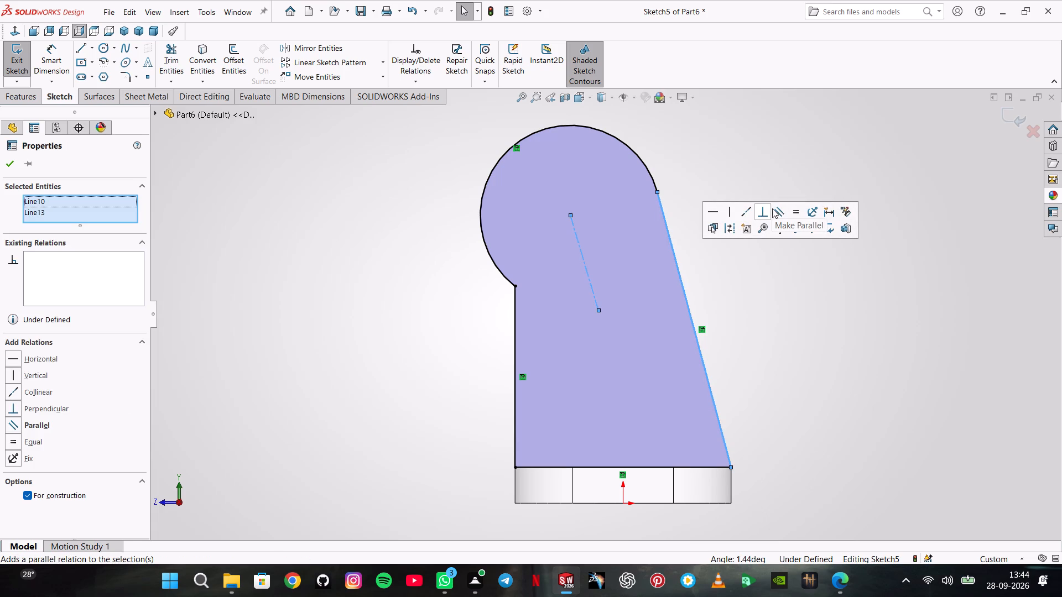
click(778, 211)
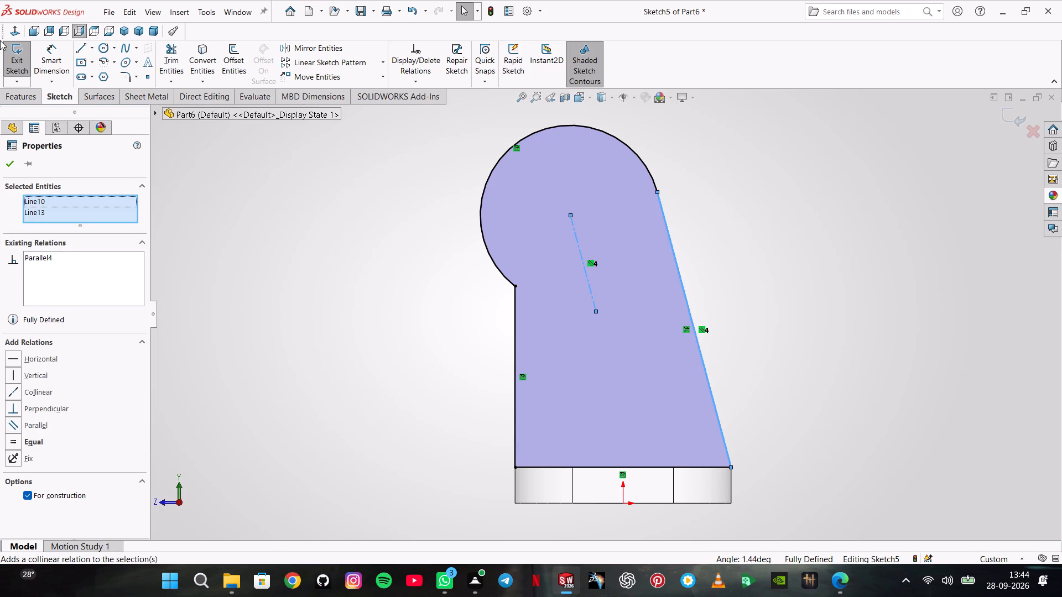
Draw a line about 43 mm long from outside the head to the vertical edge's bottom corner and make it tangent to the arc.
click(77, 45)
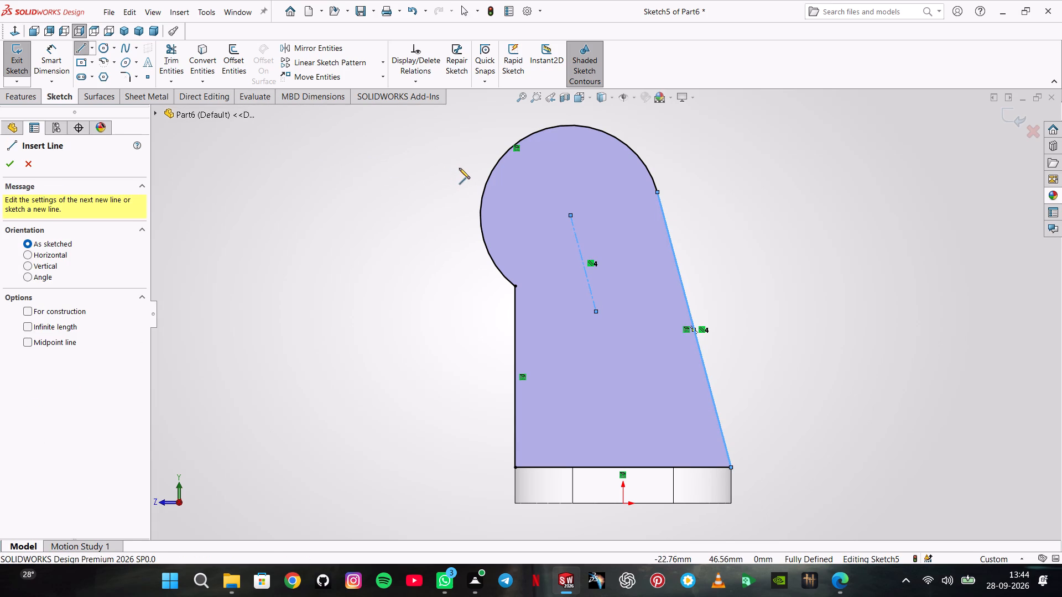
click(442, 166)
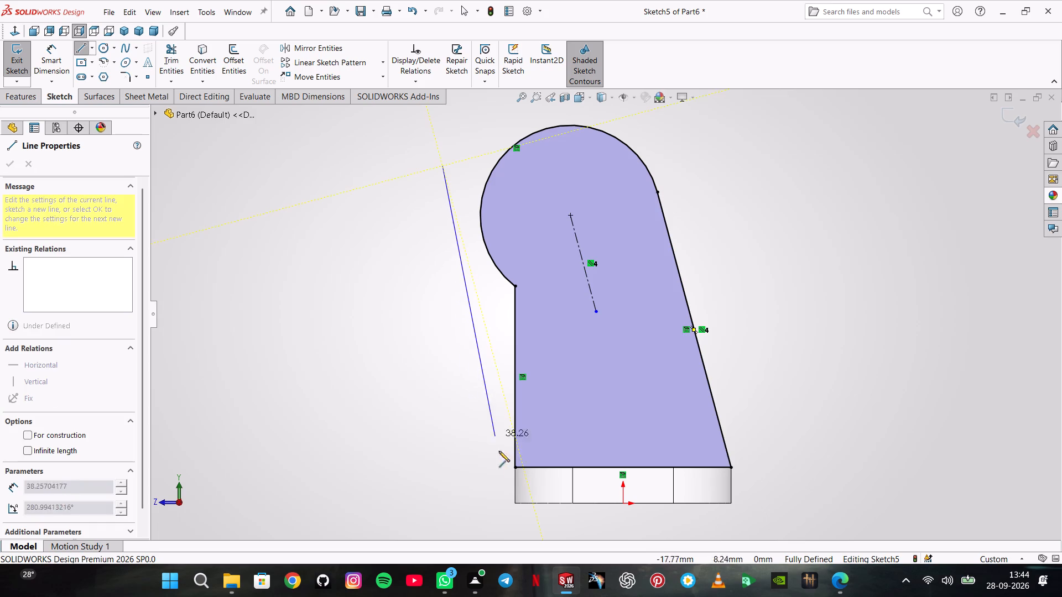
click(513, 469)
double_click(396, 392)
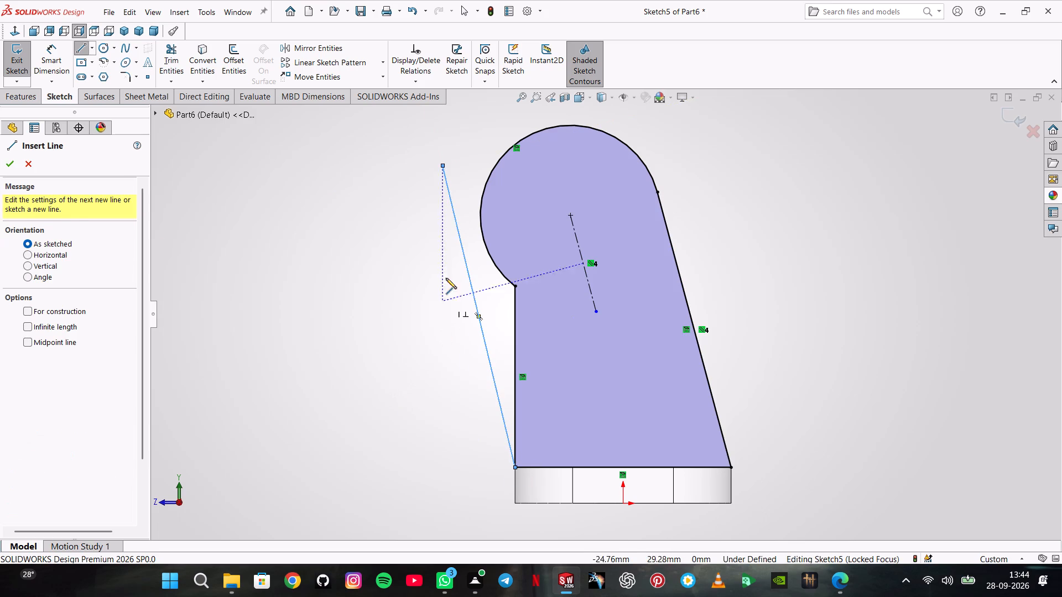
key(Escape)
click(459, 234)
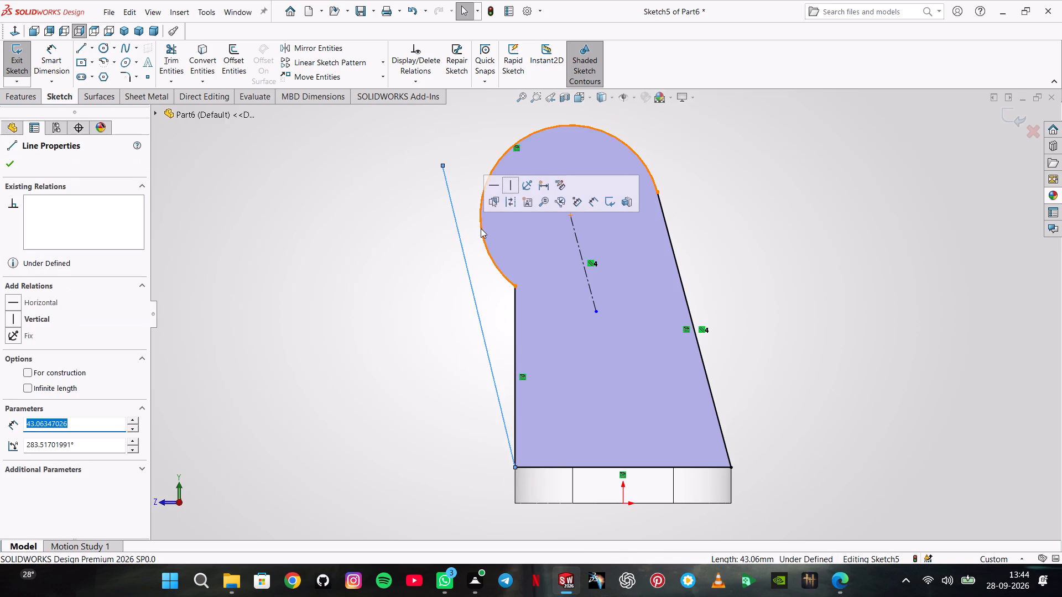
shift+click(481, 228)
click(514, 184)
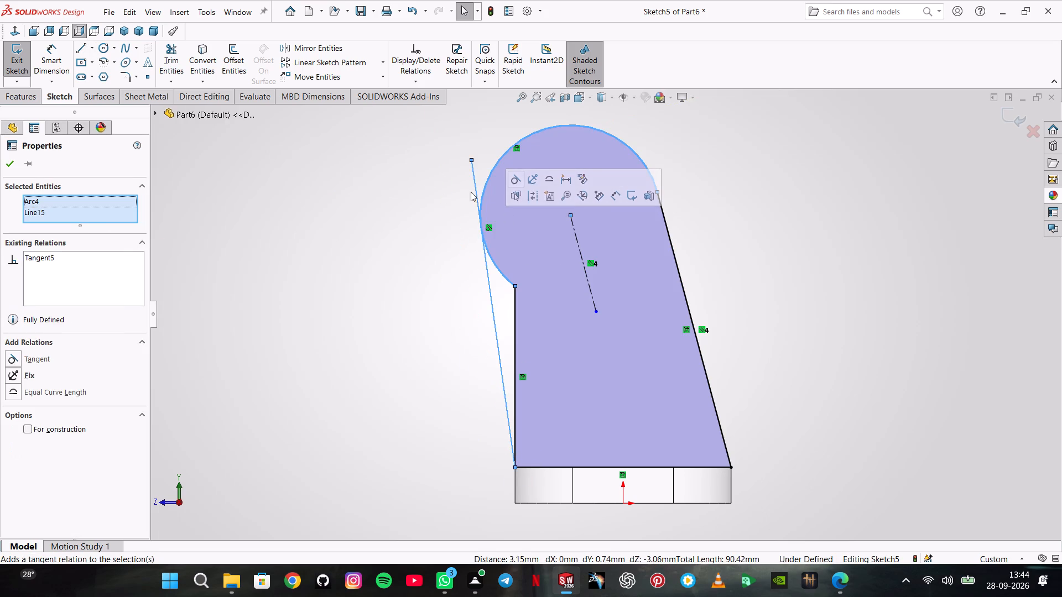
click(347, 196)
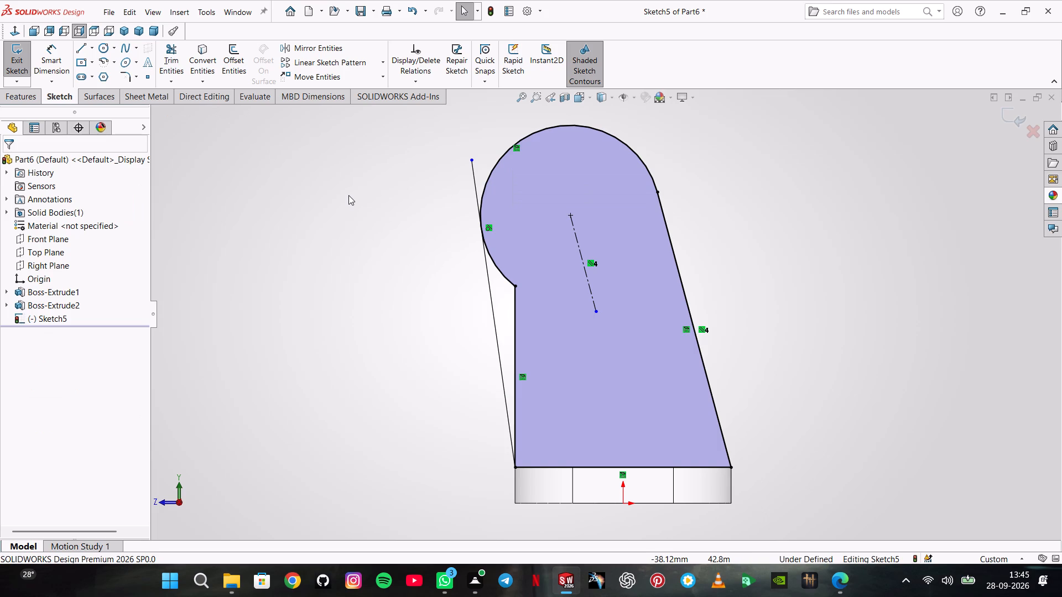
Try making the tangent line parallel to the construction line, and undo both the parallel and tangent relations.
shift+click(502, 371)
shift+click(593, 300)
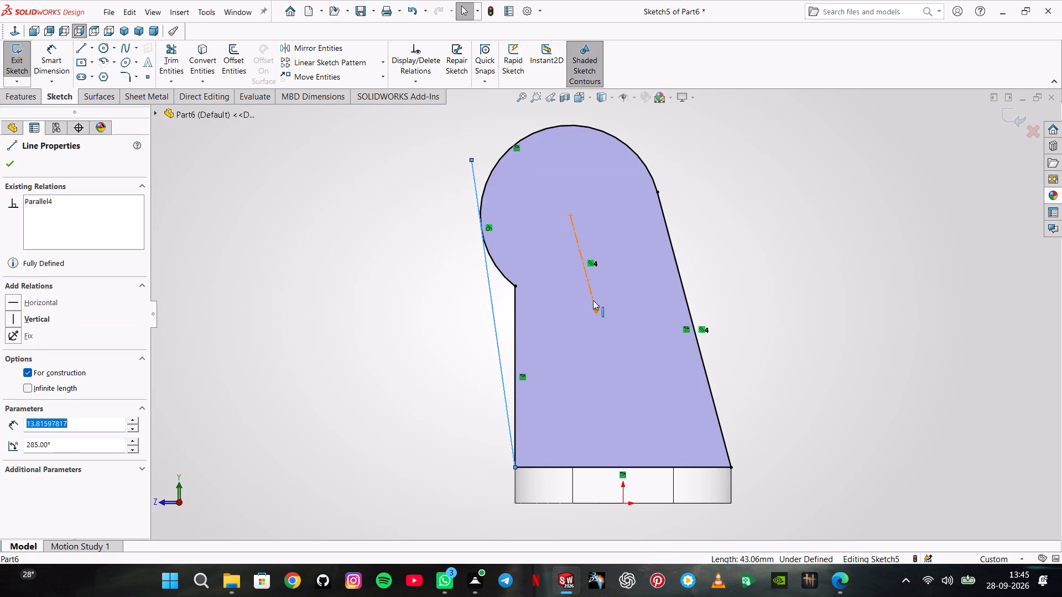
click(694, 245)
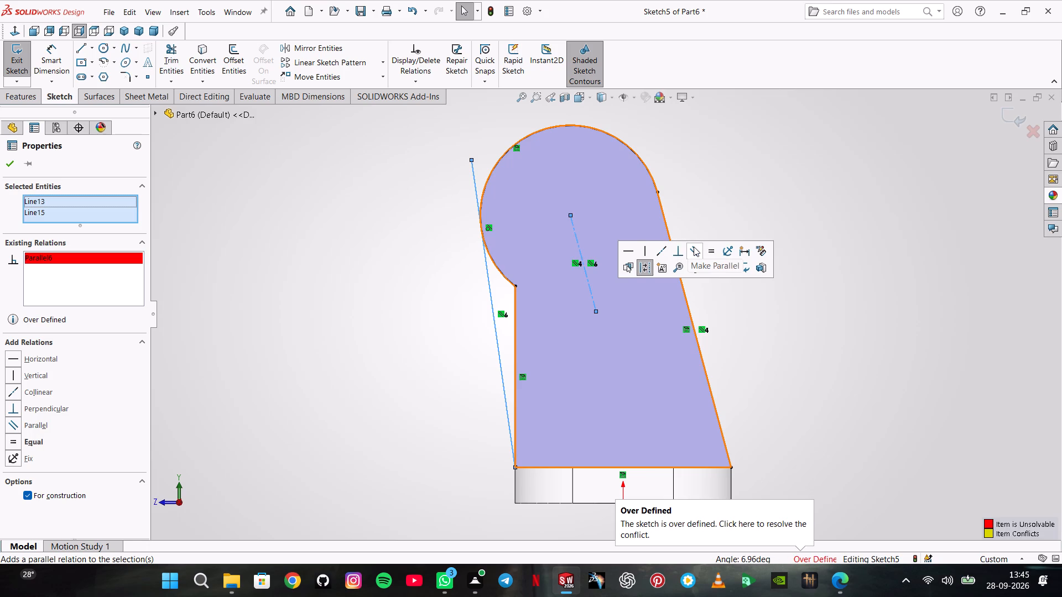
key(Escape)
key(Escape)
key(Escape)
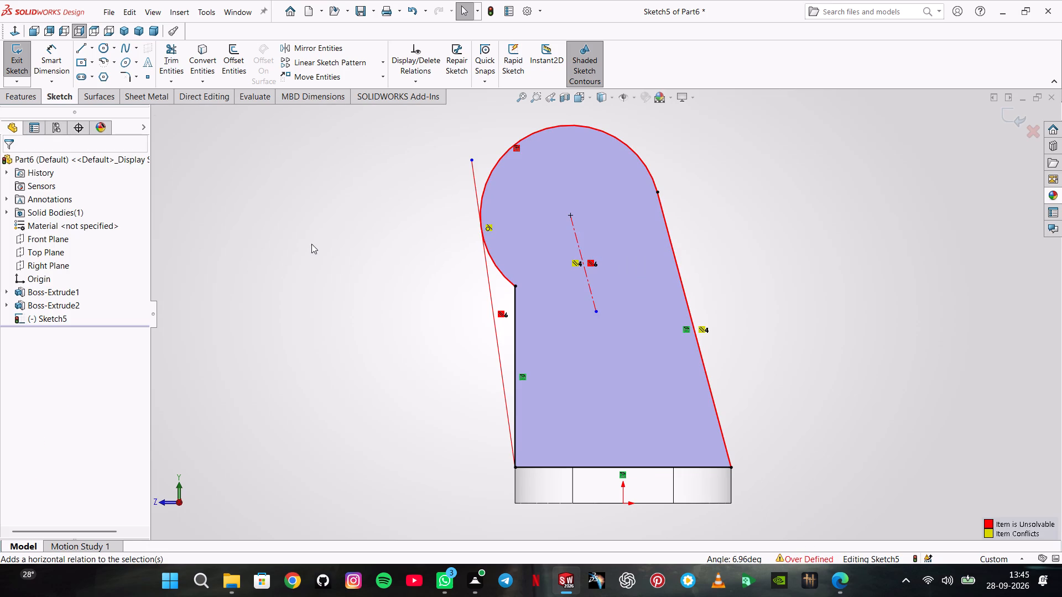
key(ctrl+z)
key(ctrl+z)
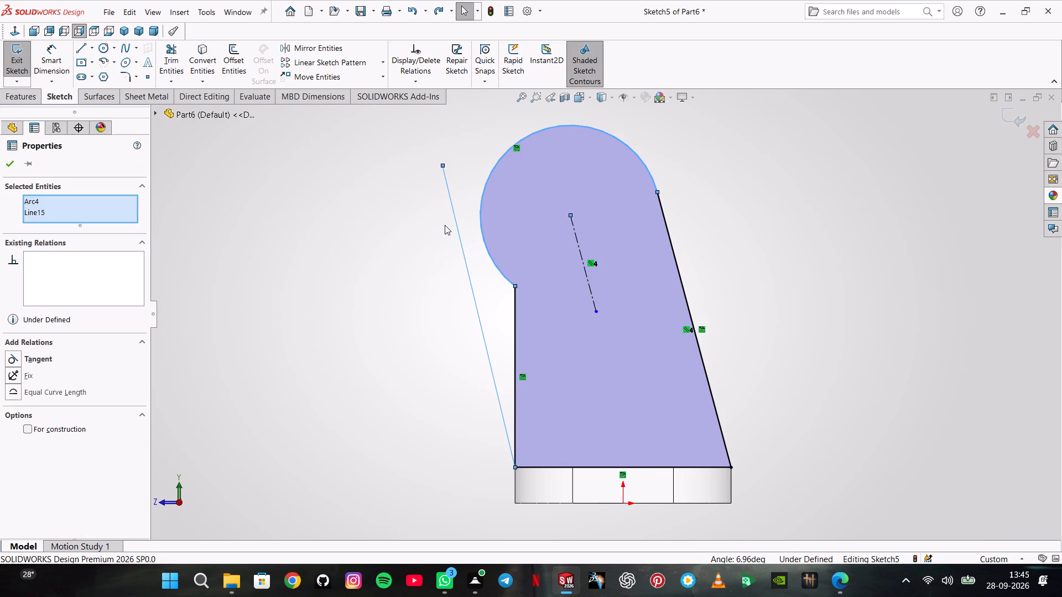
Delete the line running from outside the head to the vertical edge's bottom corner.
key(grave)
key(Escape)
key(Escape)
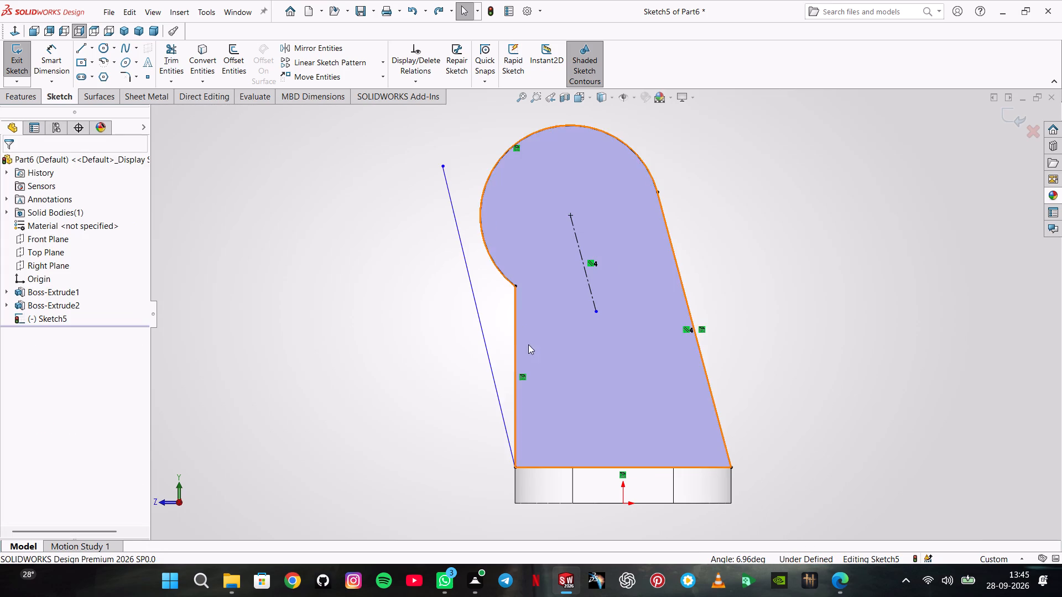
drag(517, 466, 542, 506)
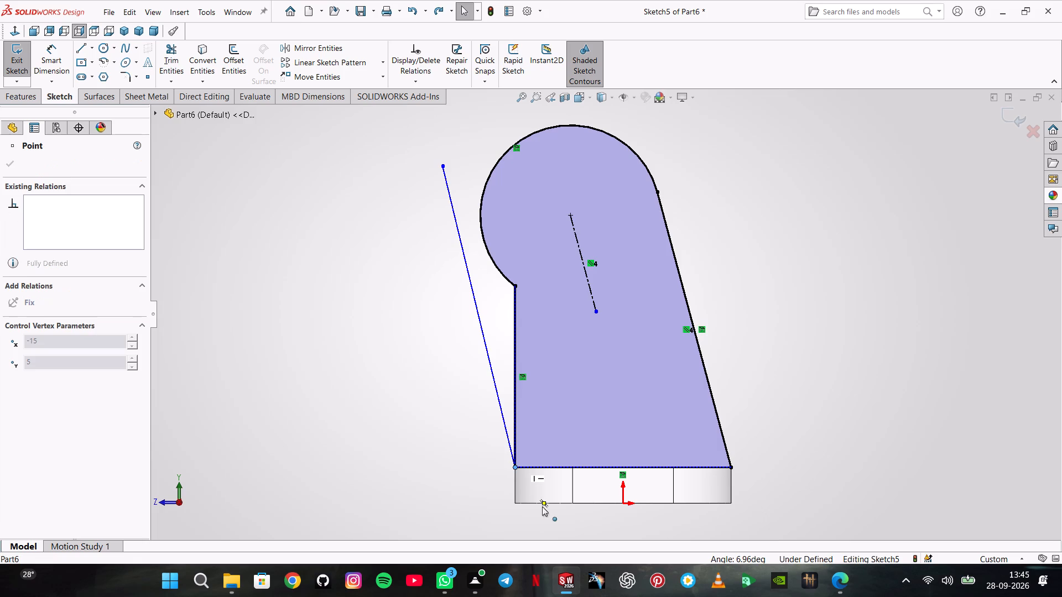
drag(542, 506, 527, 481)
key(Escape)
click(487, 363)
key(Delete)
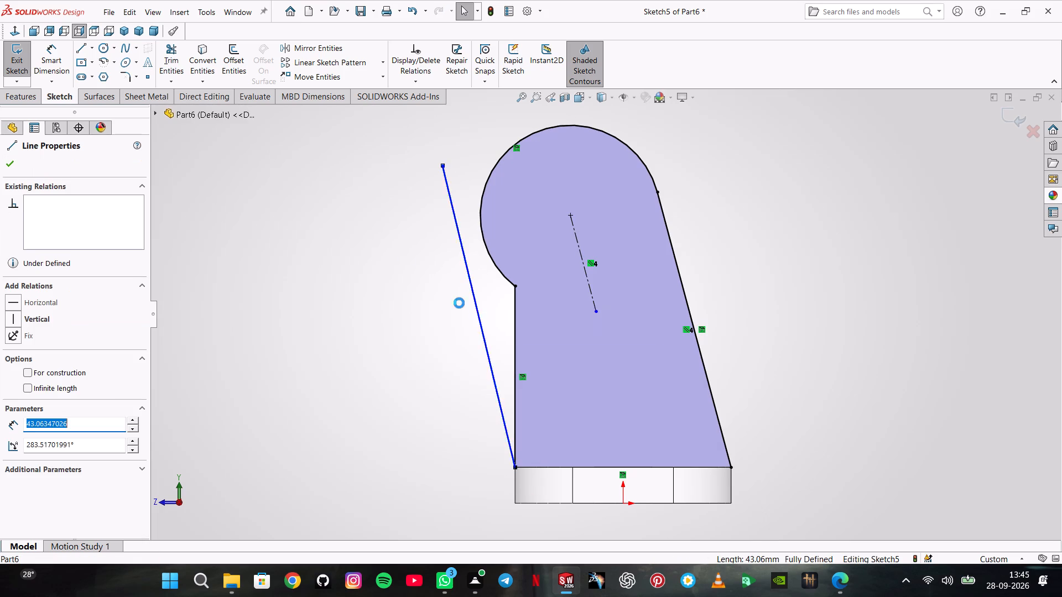
Draw a line about 50 mm long from outside the head down into the base plate and make it parallel to the construction line.
click(77, 49)
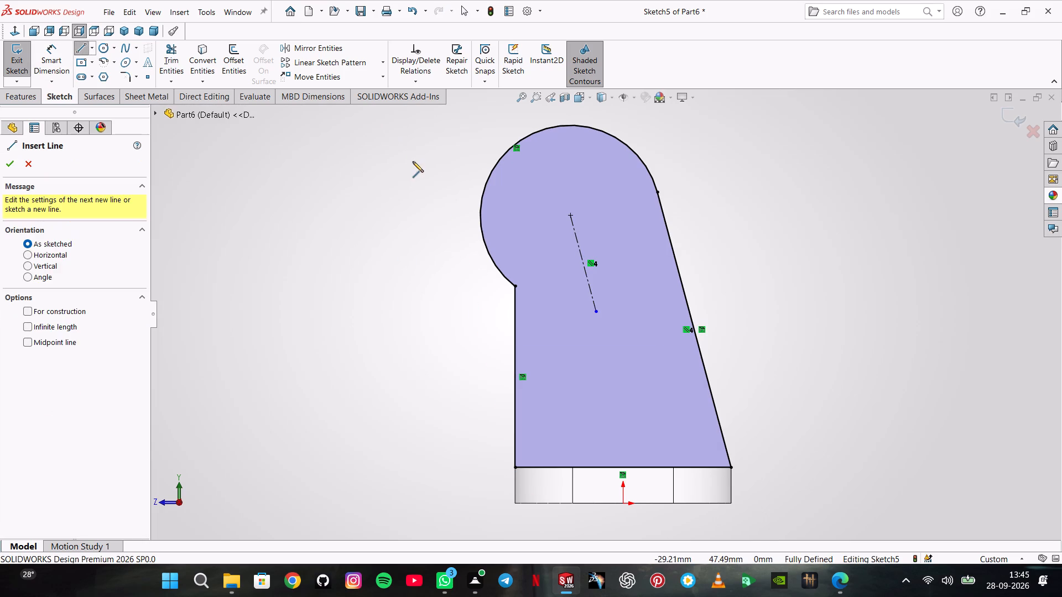
click(413, 161)
click(554, 489)
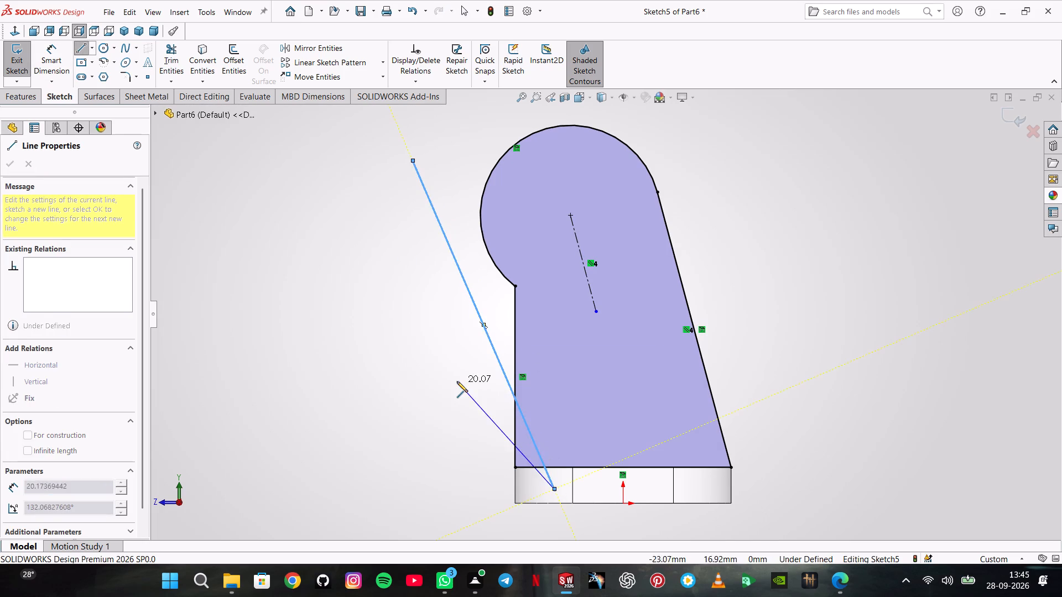
double_click(457, 381)
key(Escape)
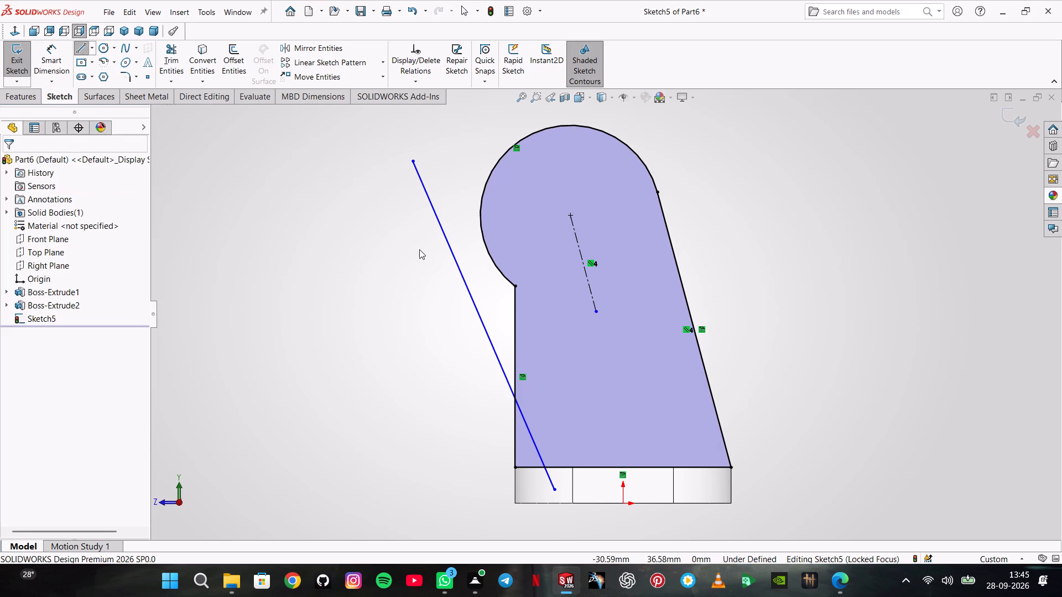
shift+click(452, 257)
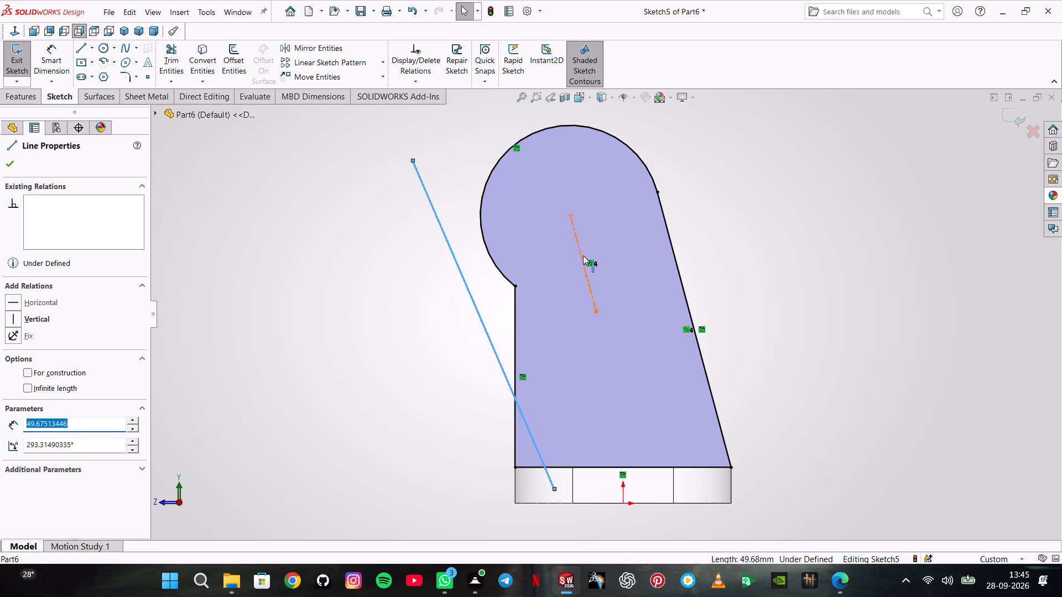
shift+click(583, 255)
click(685, 207)
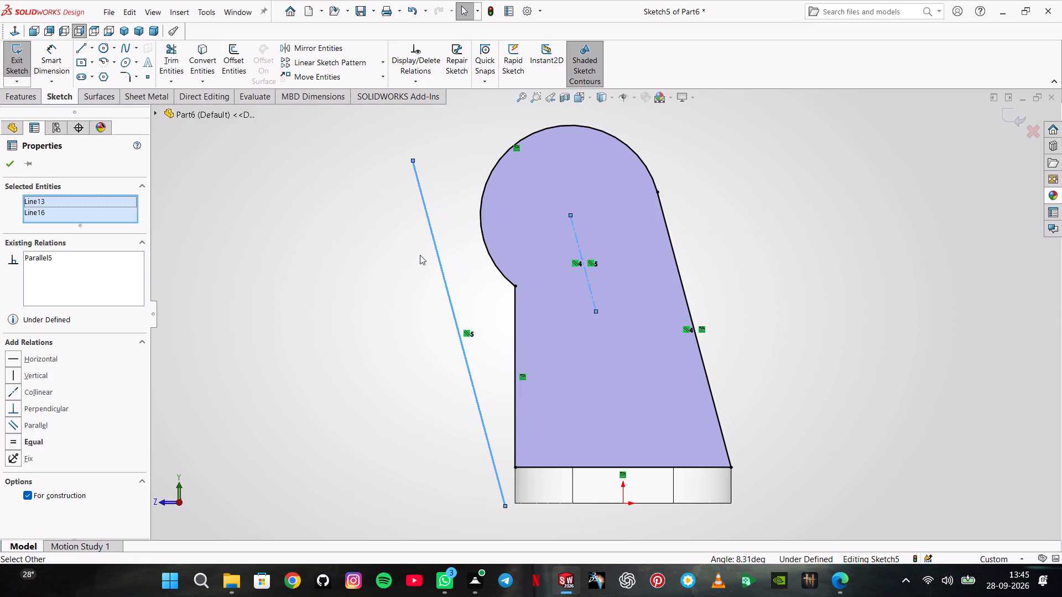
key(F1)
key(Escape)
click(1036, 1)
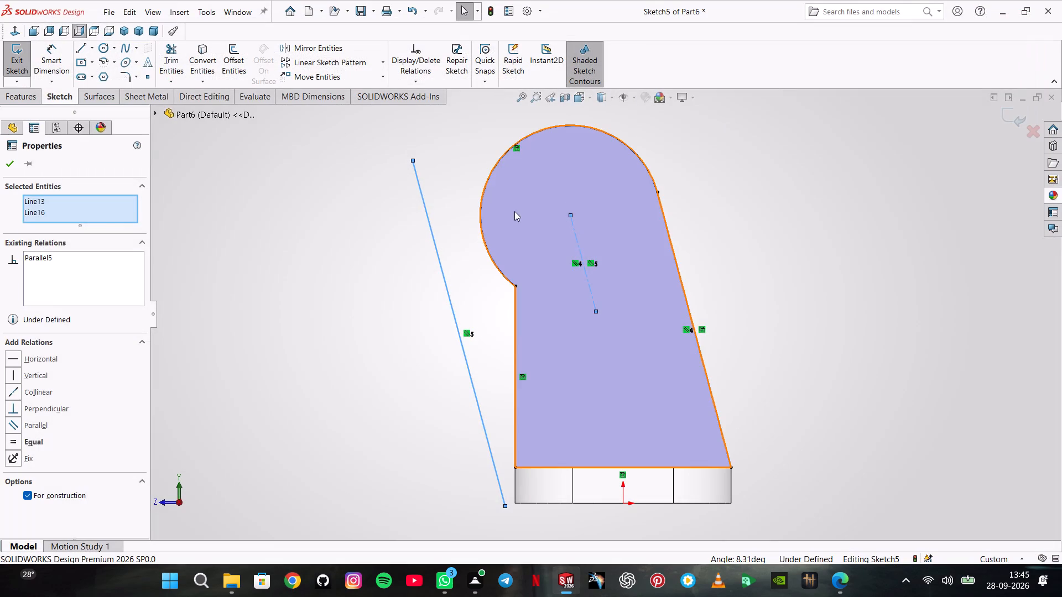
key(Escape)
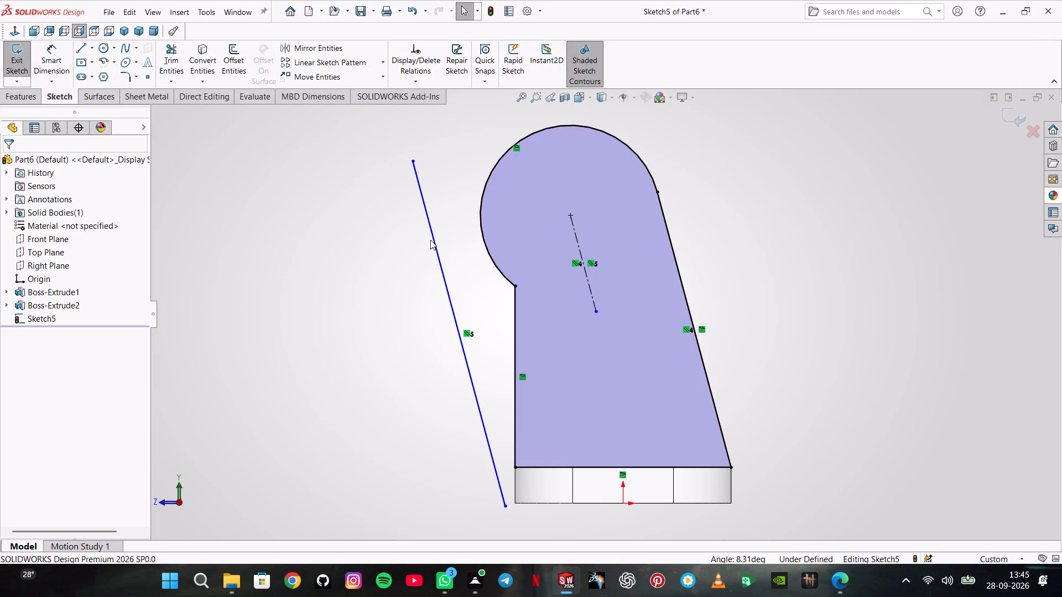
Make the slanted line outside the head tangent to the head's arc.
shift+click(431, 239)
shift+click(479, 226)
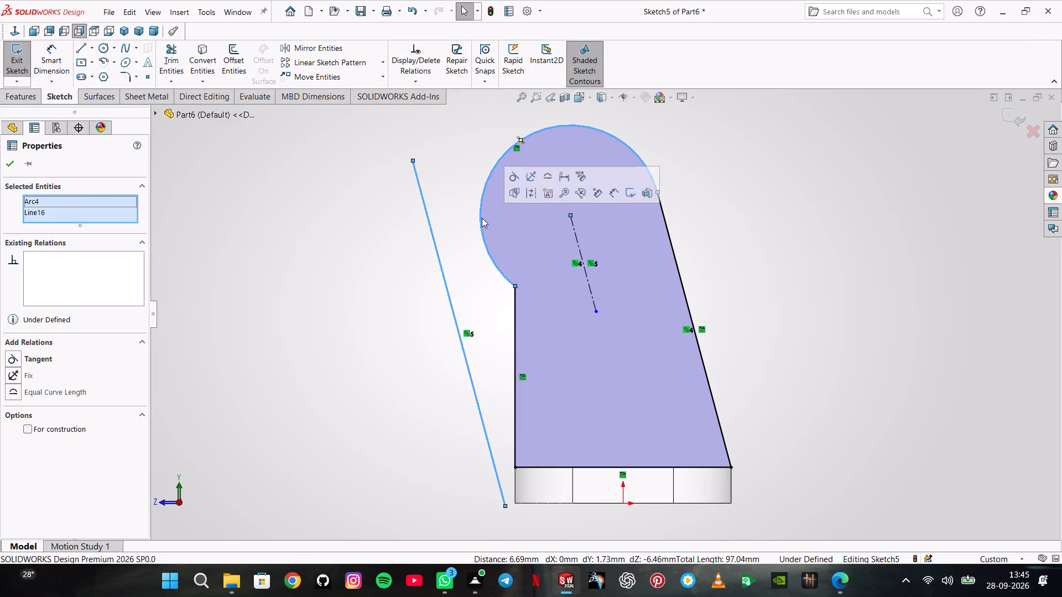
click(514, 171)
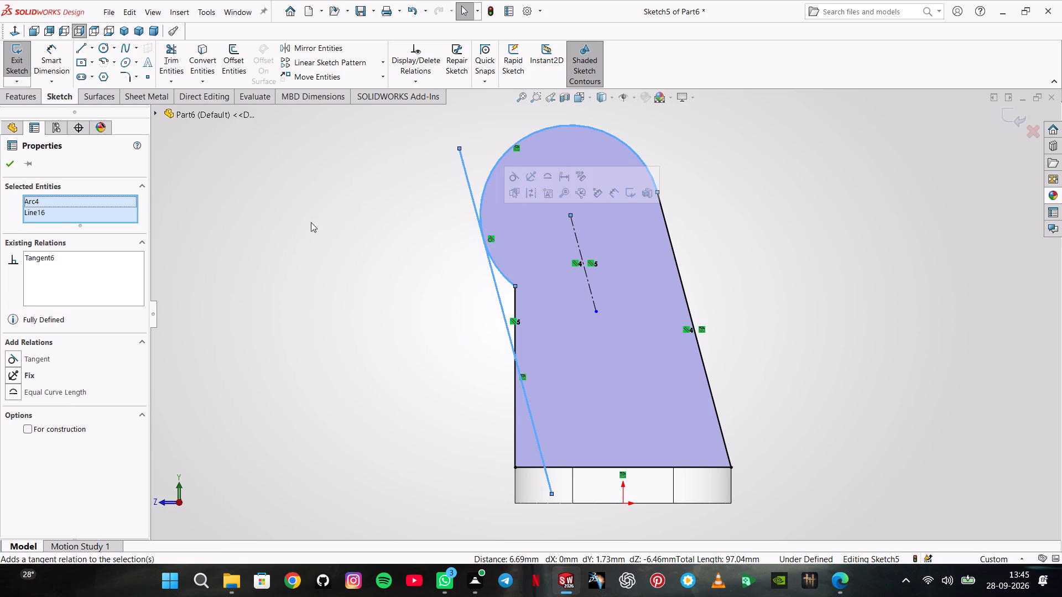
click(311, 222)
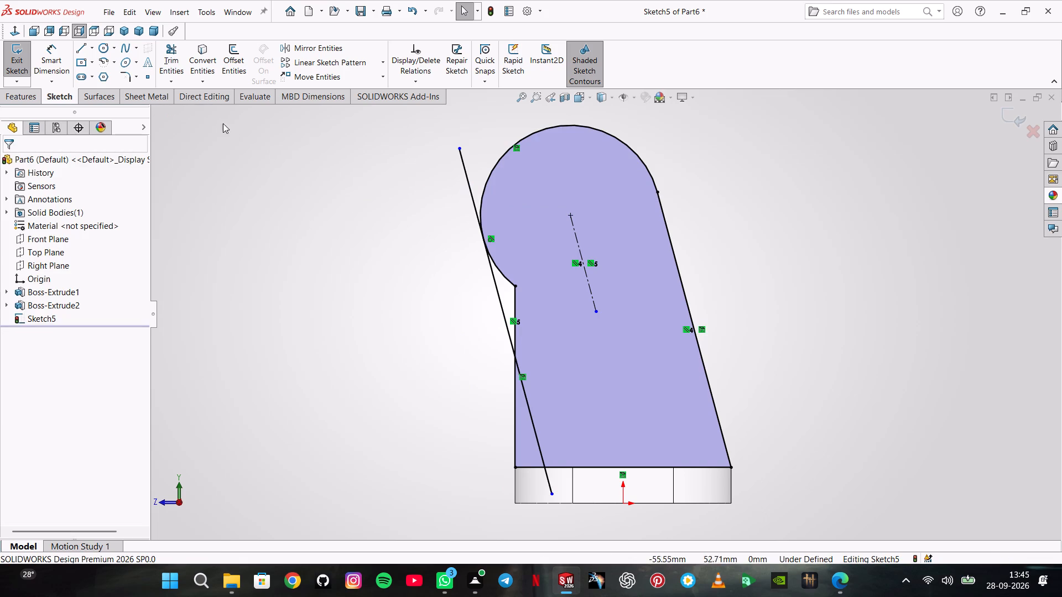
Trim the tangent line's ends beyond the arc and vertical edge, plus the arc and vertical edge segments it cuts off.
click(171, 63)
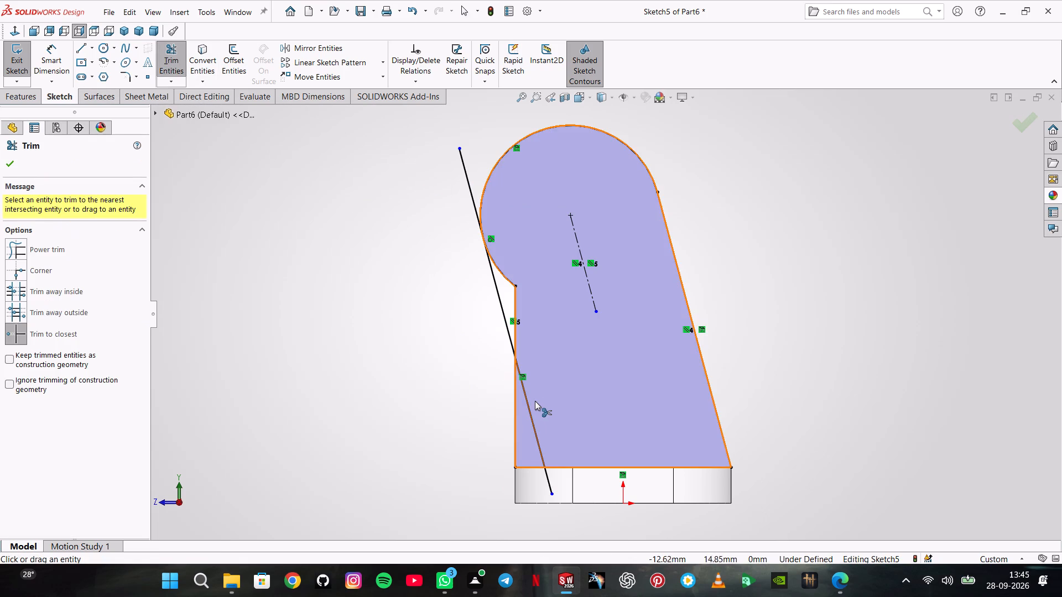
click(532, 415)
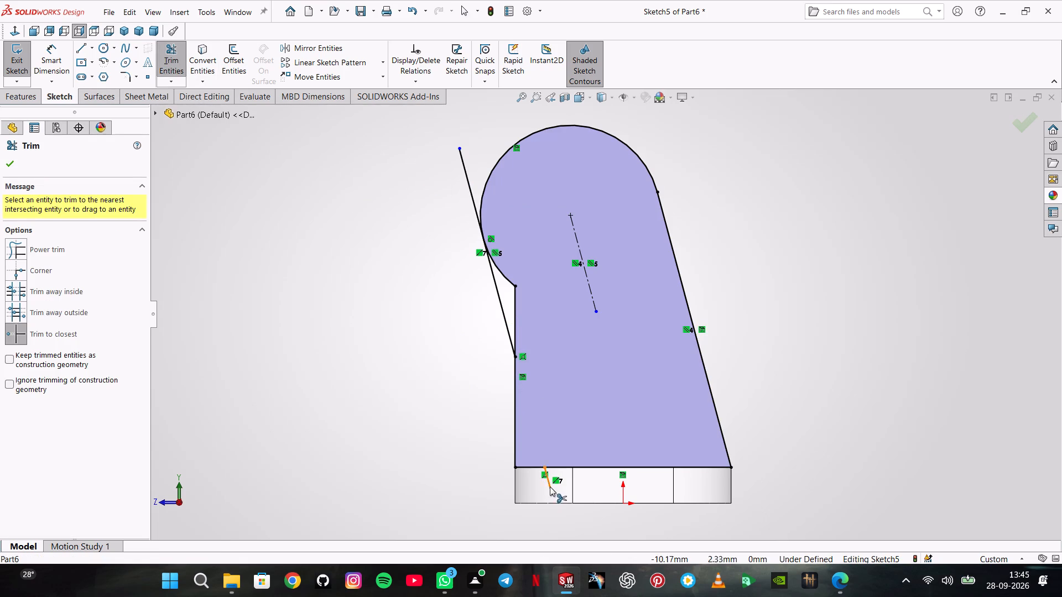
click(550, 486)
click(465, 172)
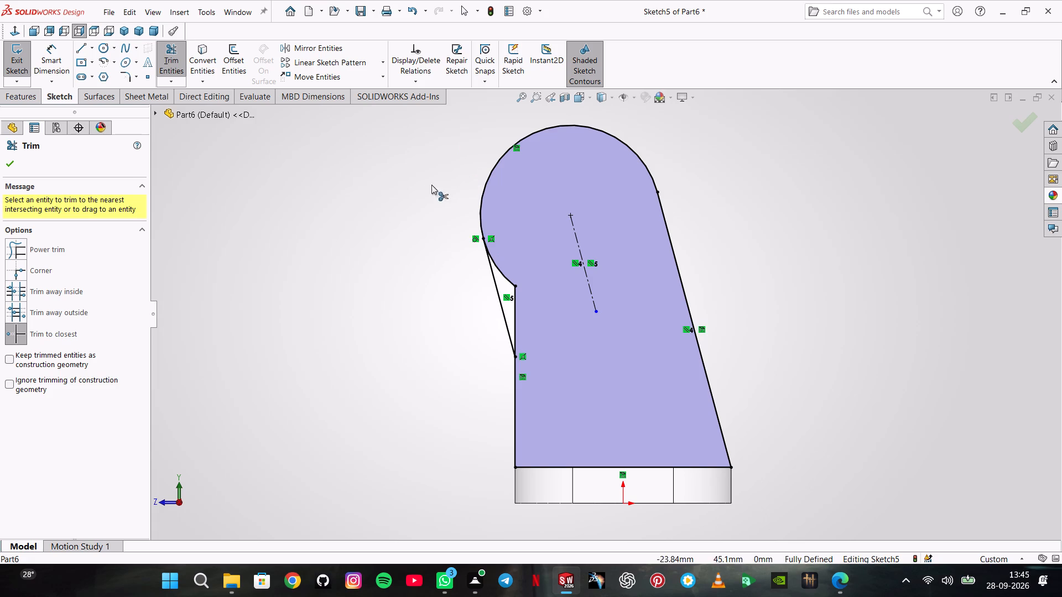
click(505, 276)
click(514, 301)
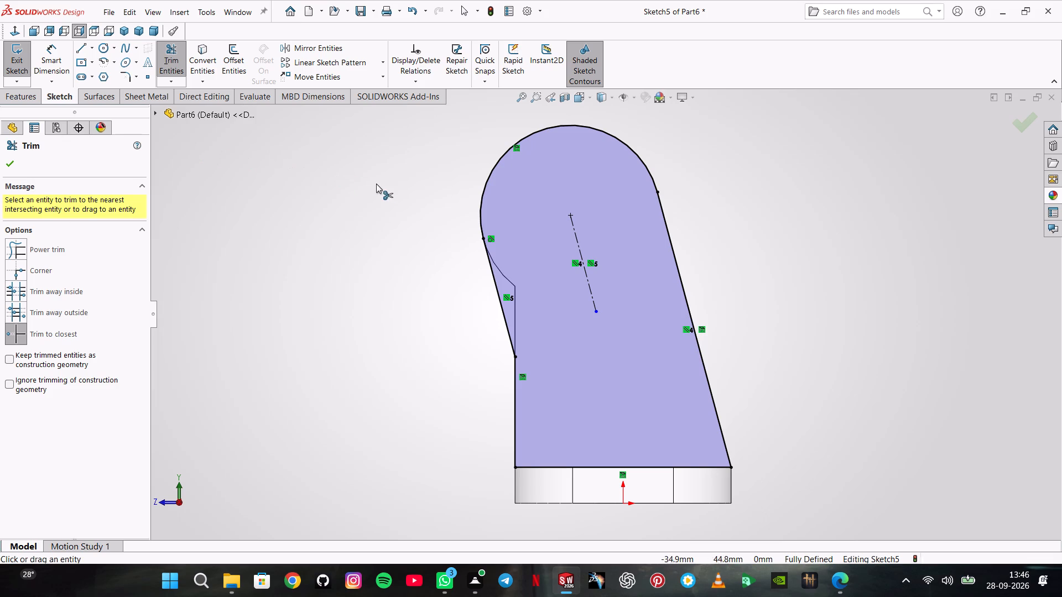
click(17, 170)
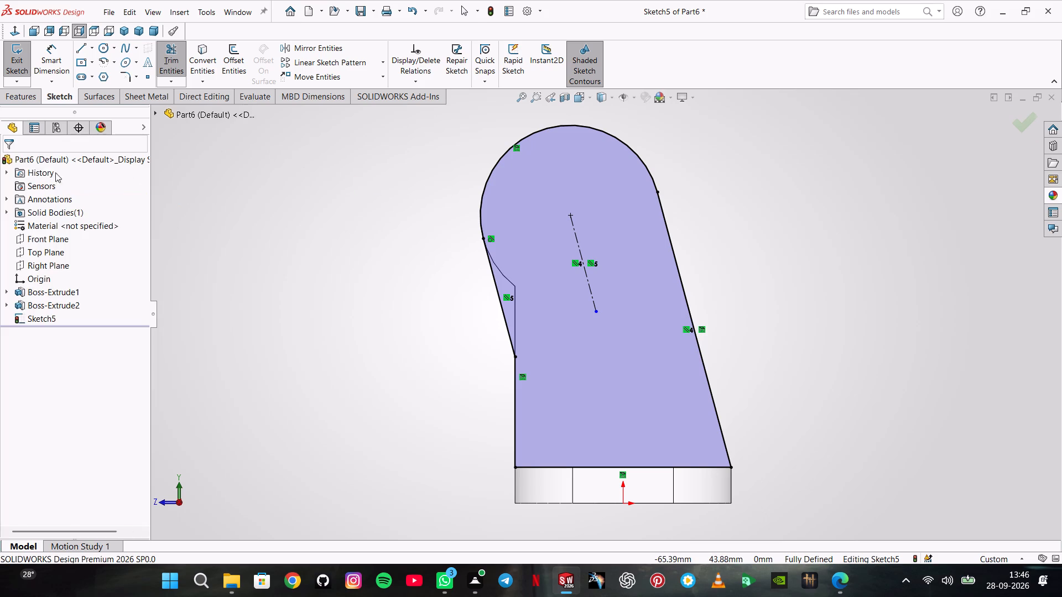
Exit the reworked profile sketch and delete Sketch5 from the part.
right_click(23, 320)
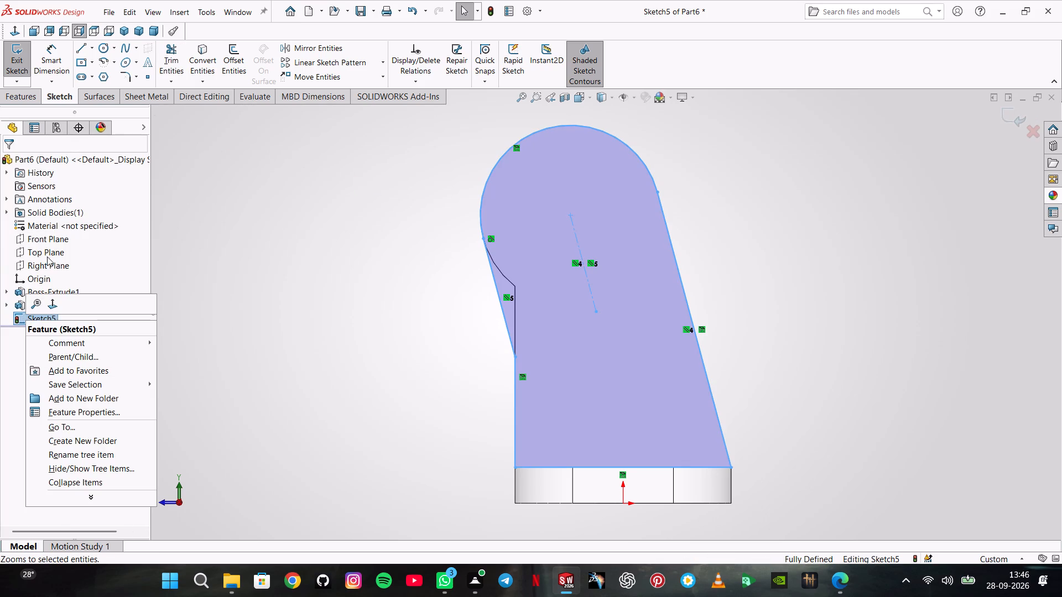
click(17, 48)
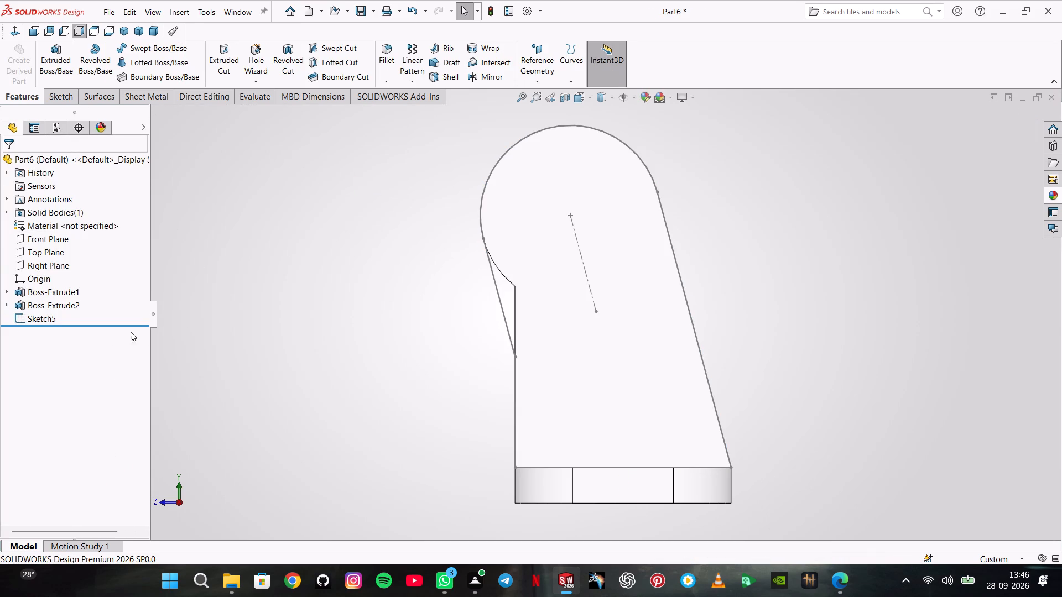
right_click(46, 325)
click(29, 312)
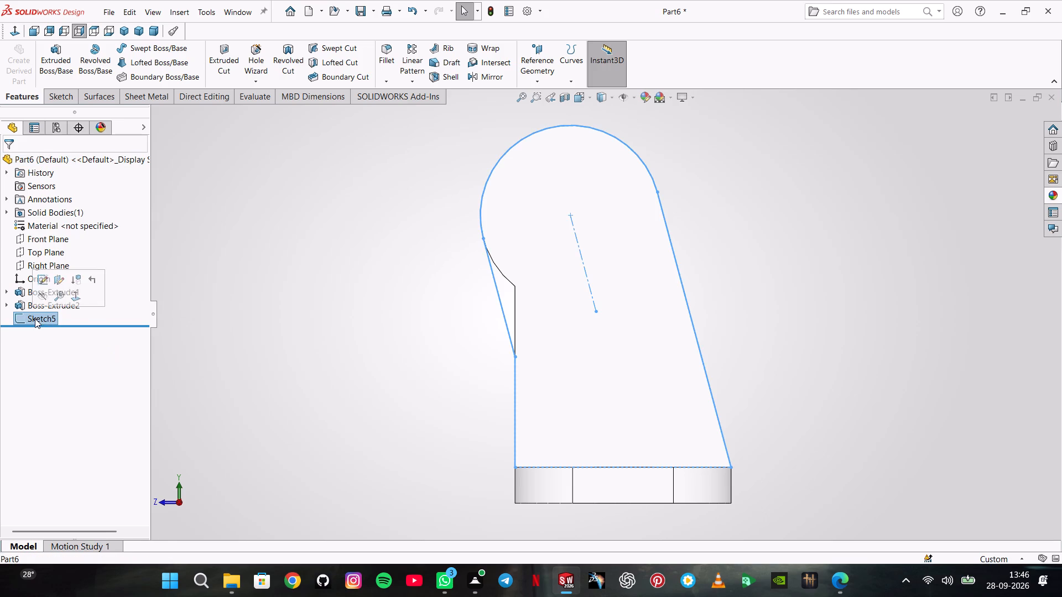
right_click(35, 318)
click(71, 393)
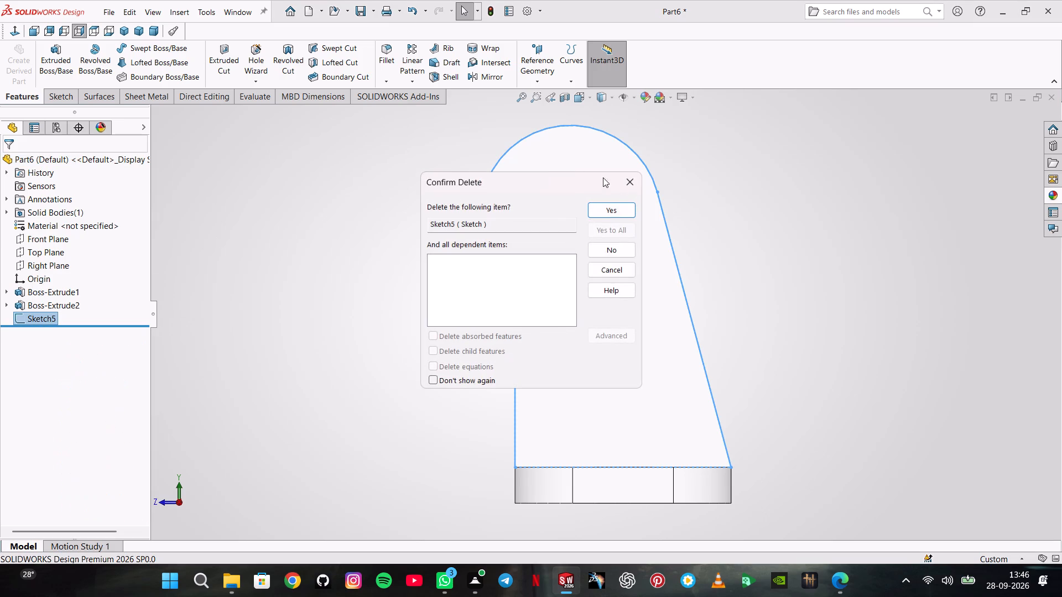
click(612, 208)
click(37, 316)
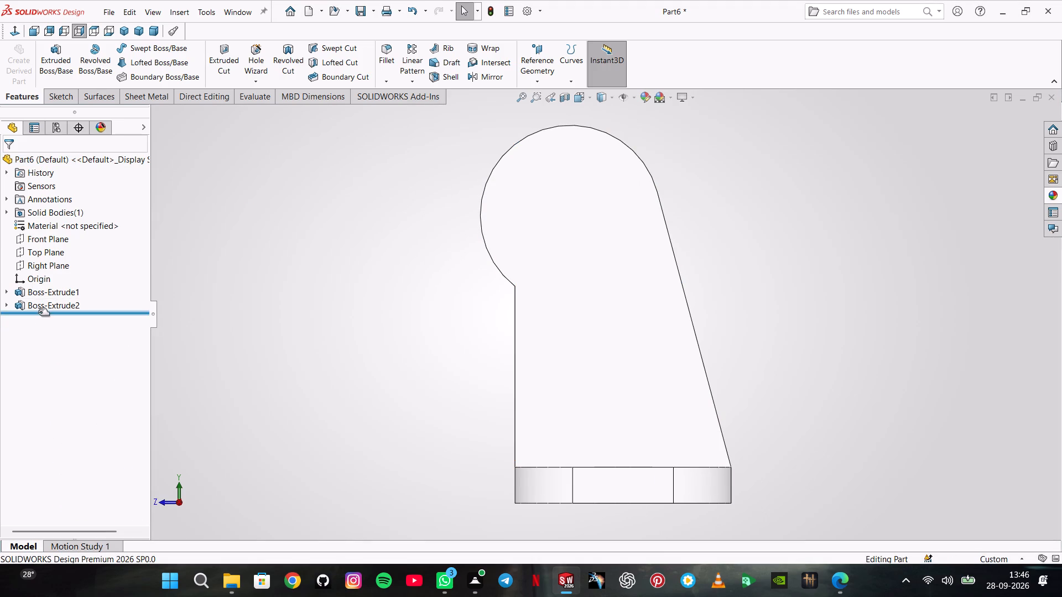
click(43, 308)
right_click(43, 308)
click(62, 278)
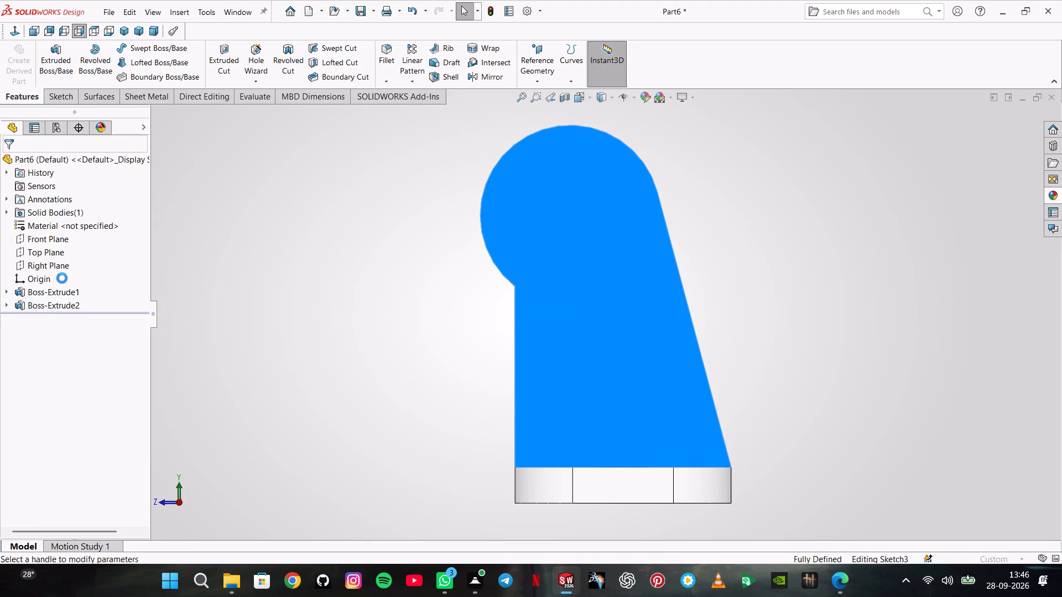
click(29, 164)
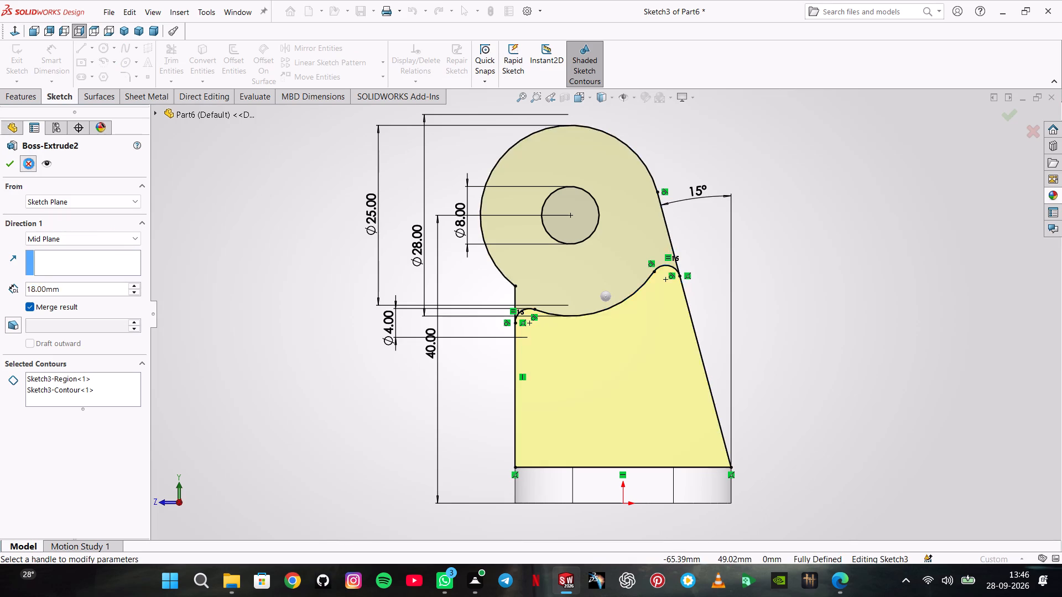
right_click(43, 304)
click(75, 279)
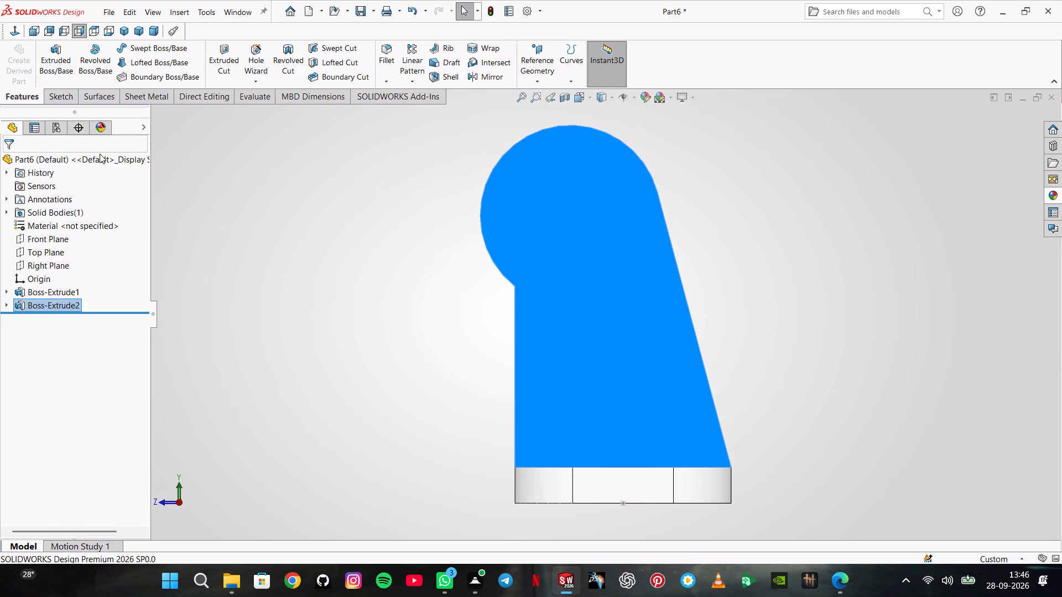
Edit the upright support's original profile sketch and draw a slanted line about 54 mm long from outside the head to below the base plate.
right_click(44, 303)
click(74, 264)
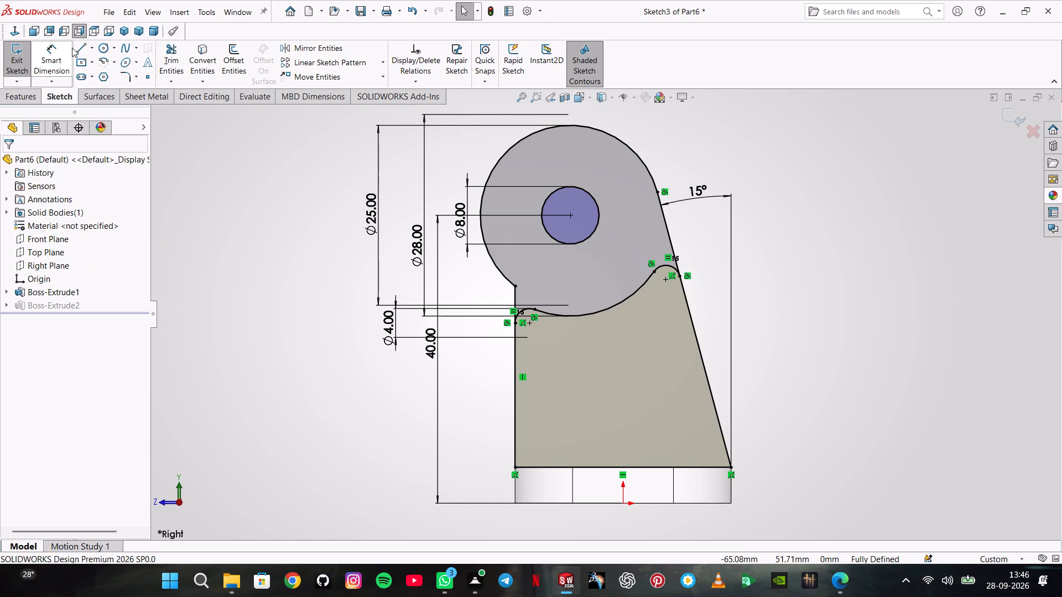
click(75, 47)
click(393, 164)
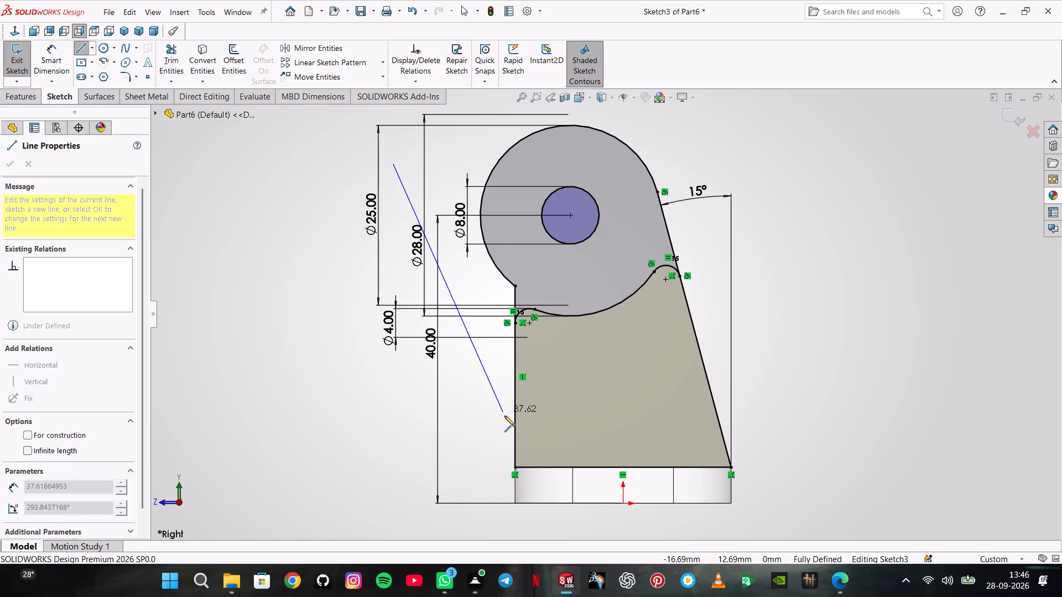
click(534, 526)
double_click(414, 401)
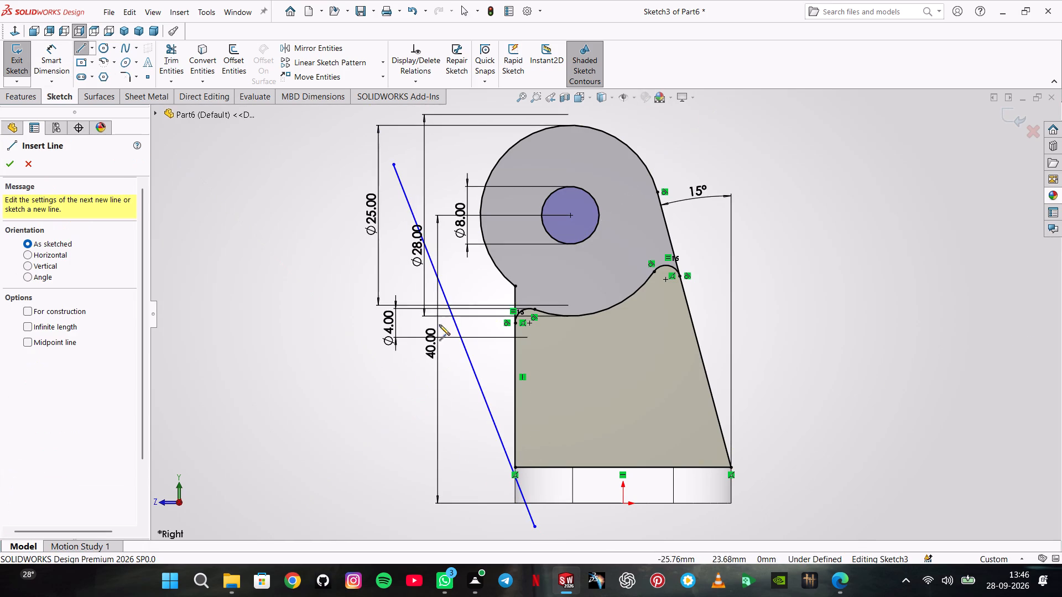
key(Escape)
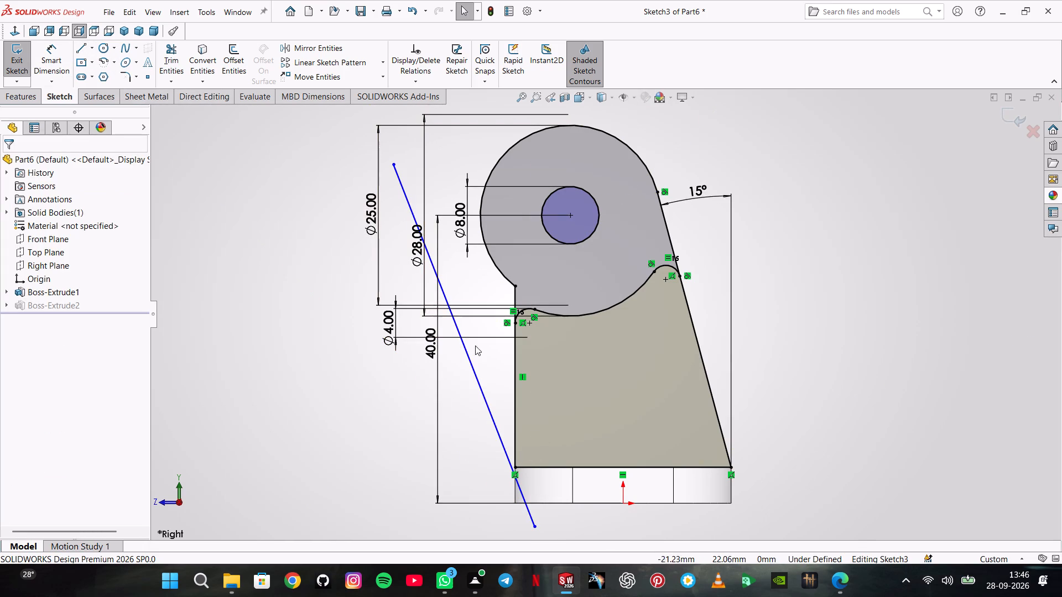
Make the new slanted line parallel to the support's 15° slanted edge.
click(470, 351)
click(468, 350)
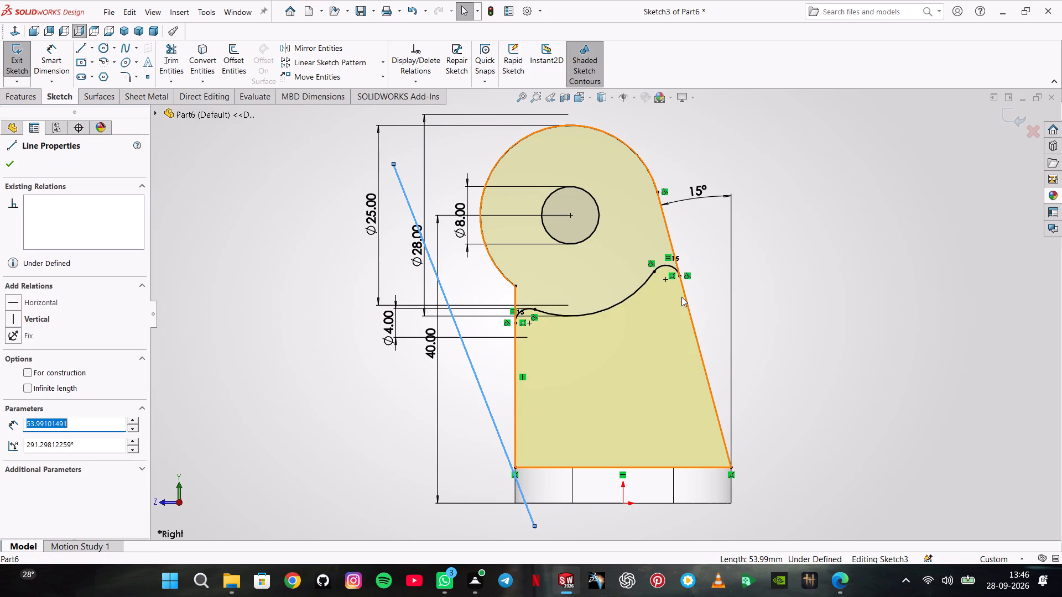
shift+click(685, 296)
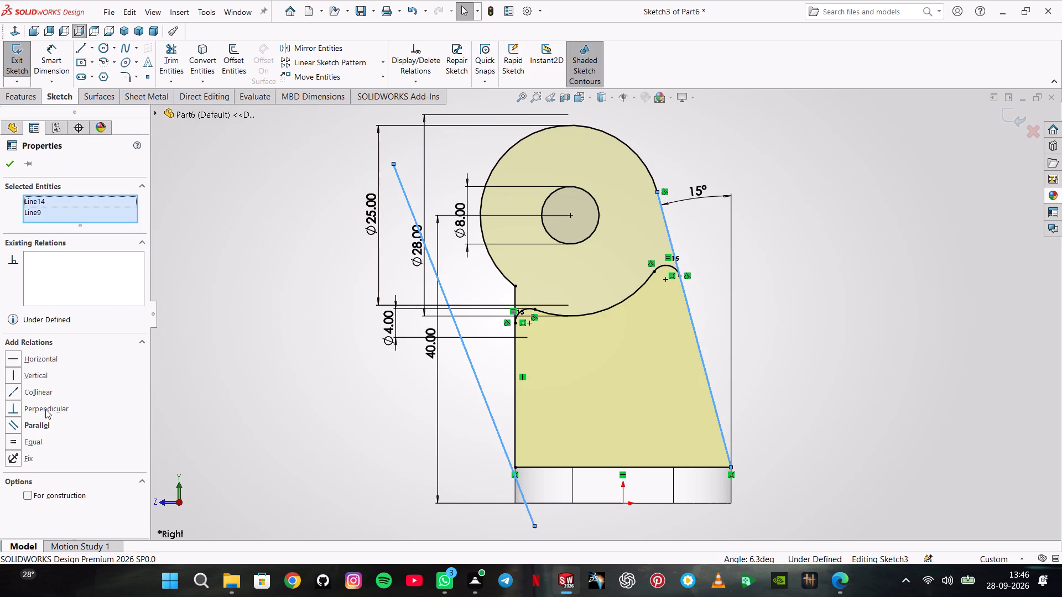
click(45, 419)
click(215, 340)
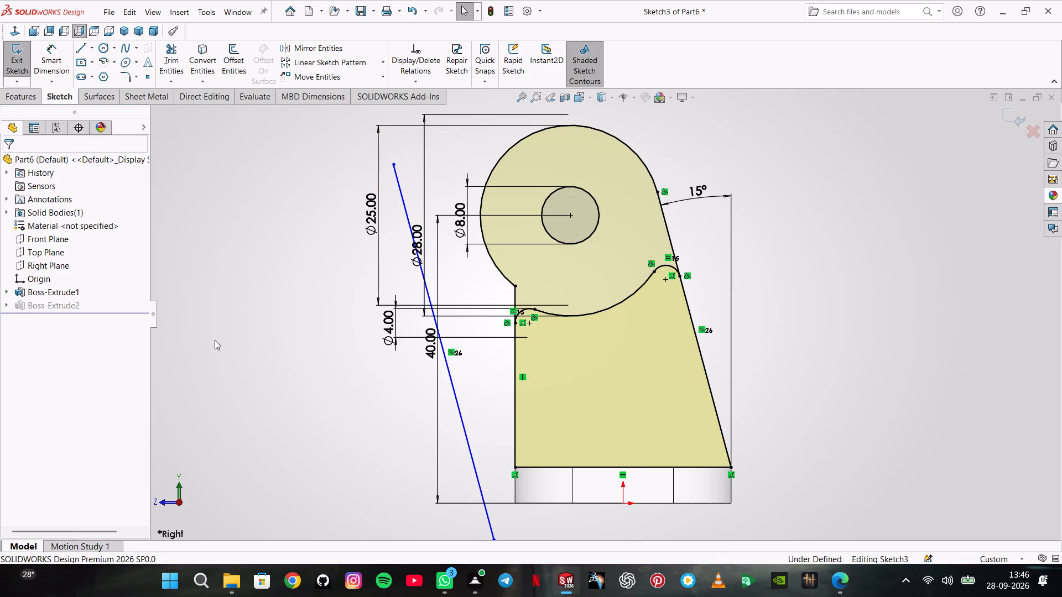
key(Escape)
Make the new slanted line tangent to the outer arc of the support's head.
click(474, 267)
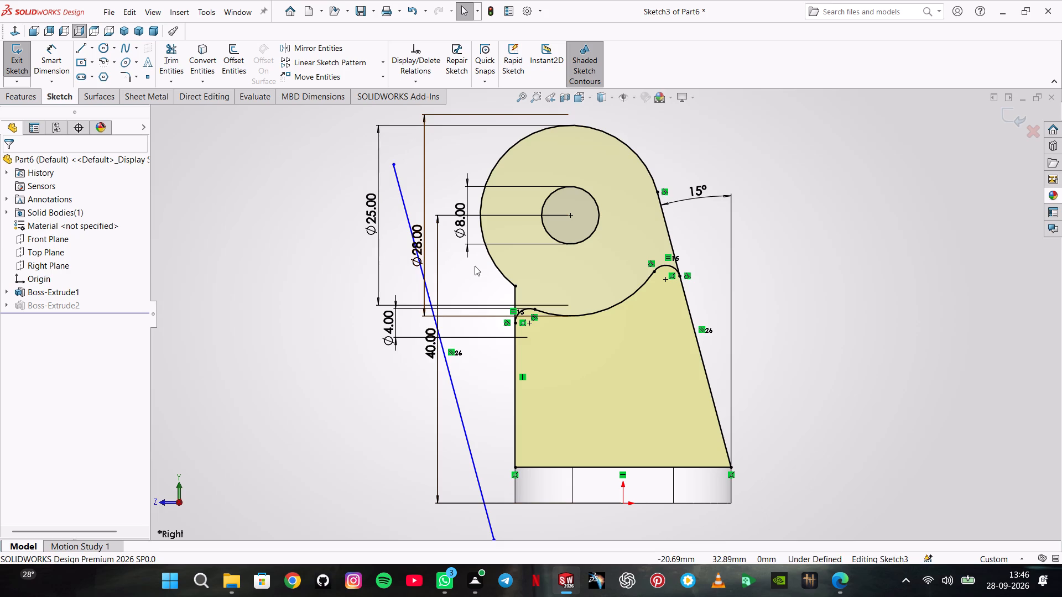
middle_drag(478, 262, 469, 289)
scroll(478, 263, up, 1)
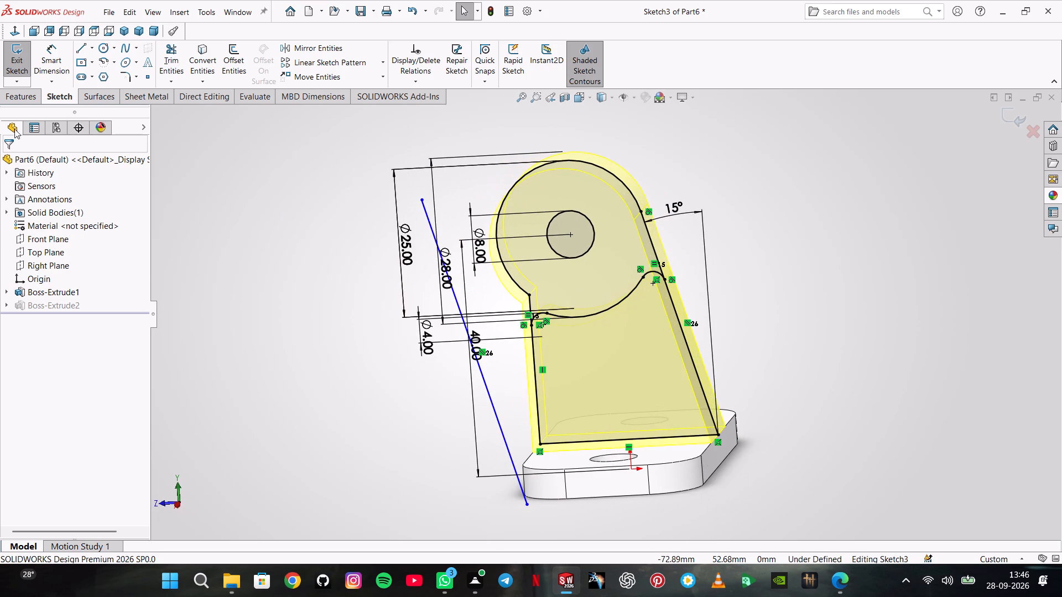
click(23, 93)
click(56, 96)
shift+click(432, 235)
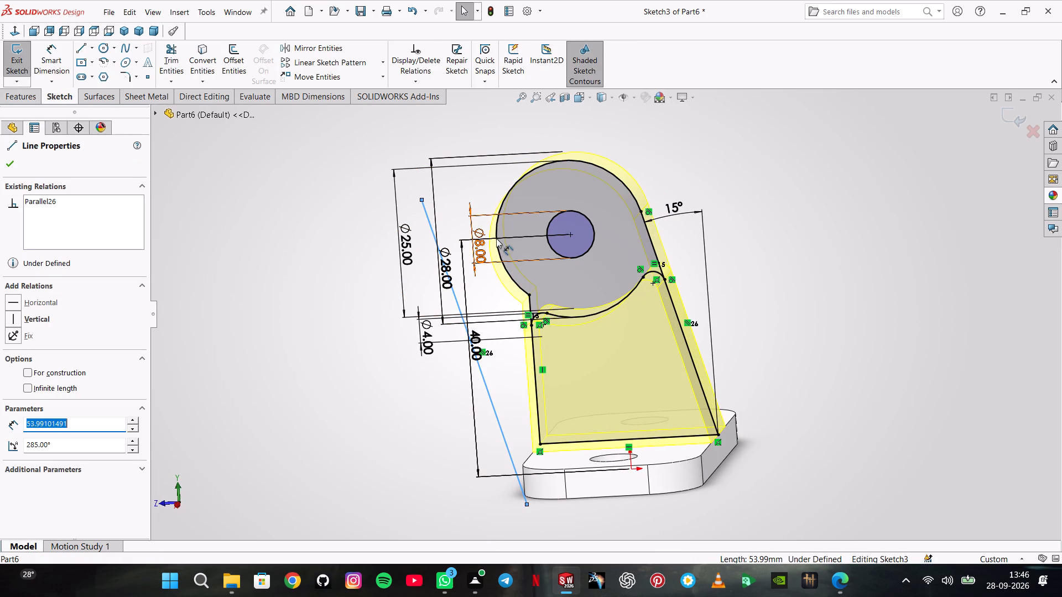
middle_drag(461, 231, 473, 221)
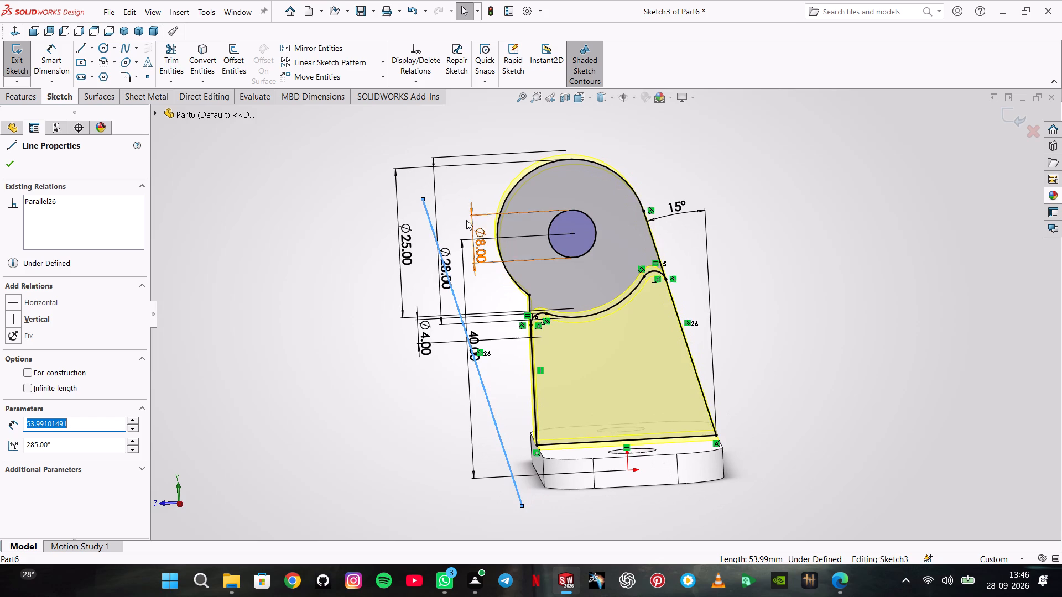
click(20, 33)
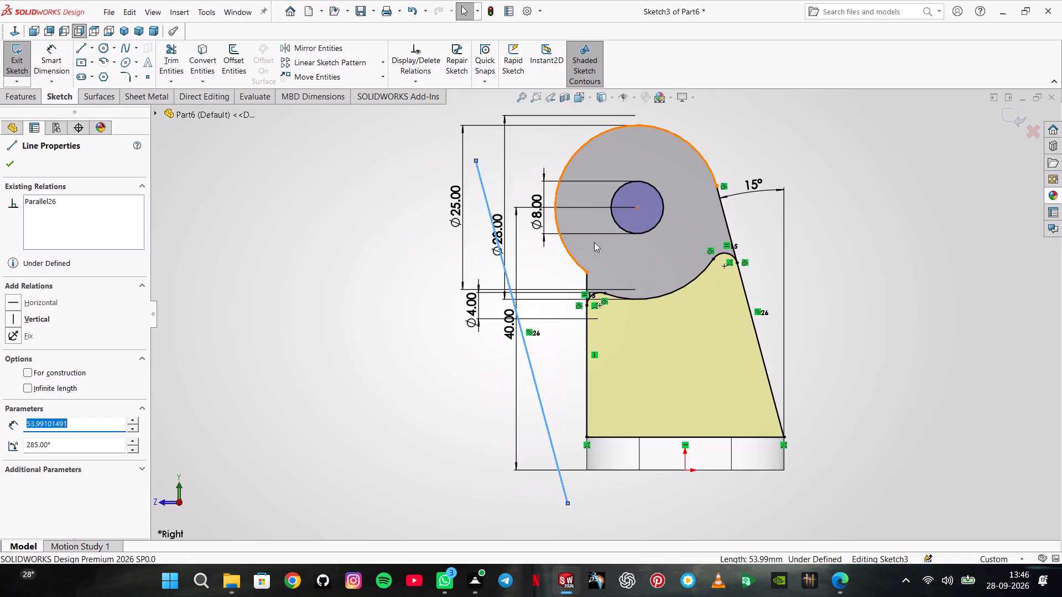
shift+click(568, 248)
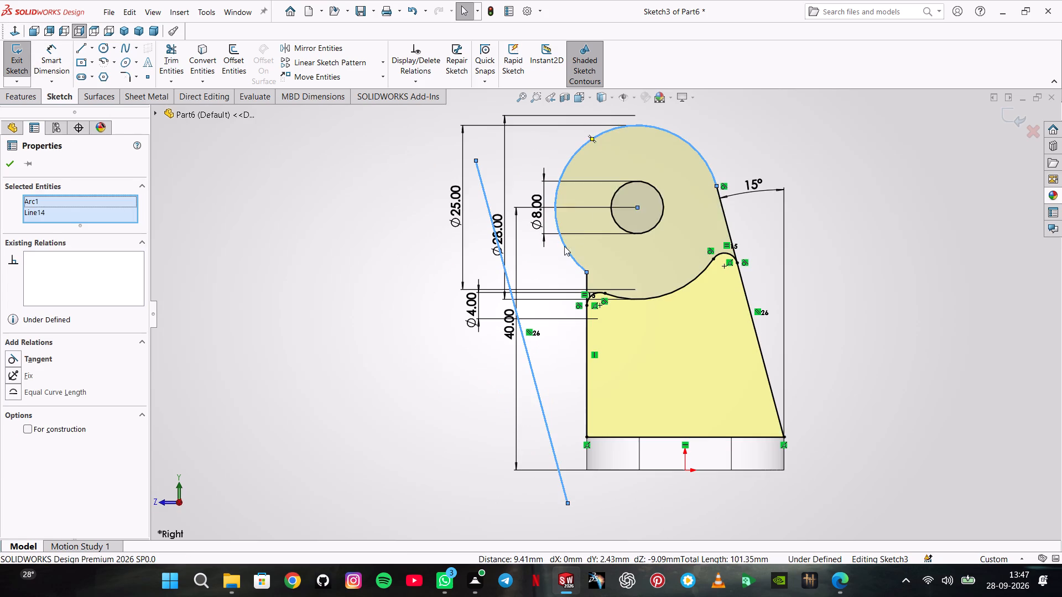
click(15, 357)
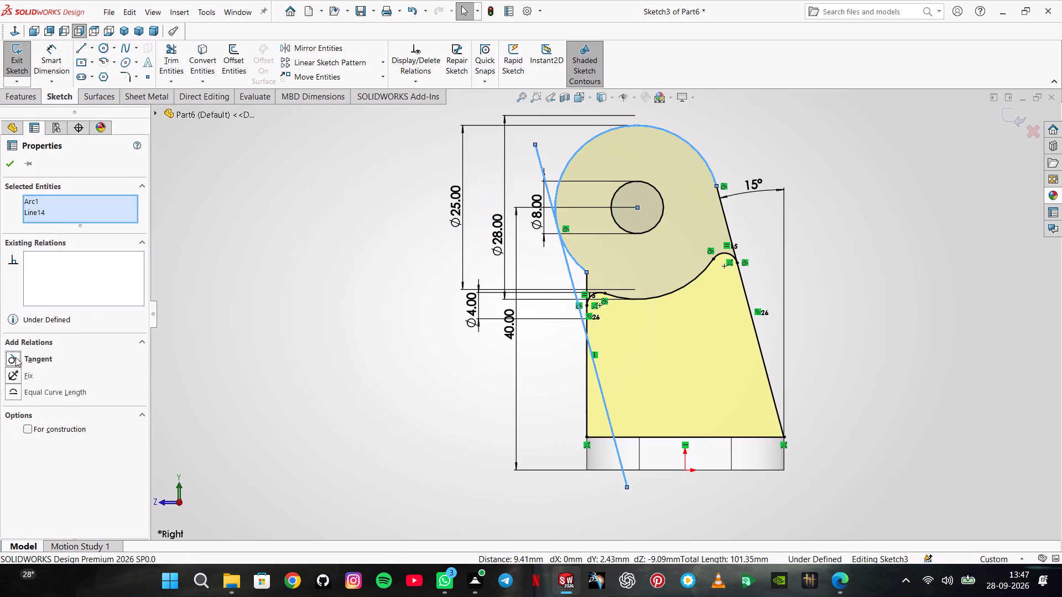
click(8, 163)
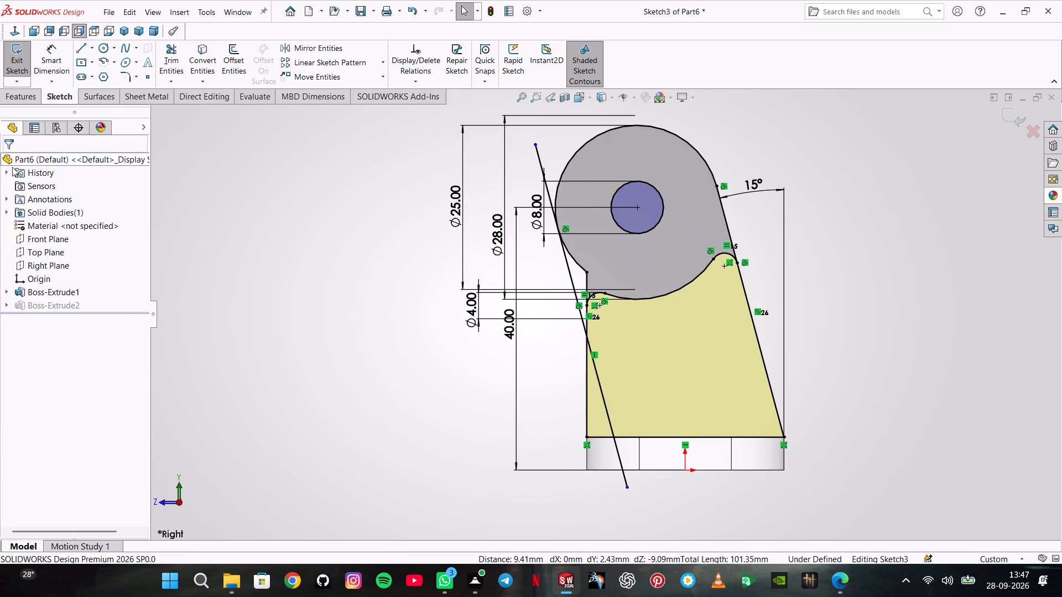
Trim away the head arc below the slanted line's tangent point and the short vertical segment beneath it.
click(166, 53)
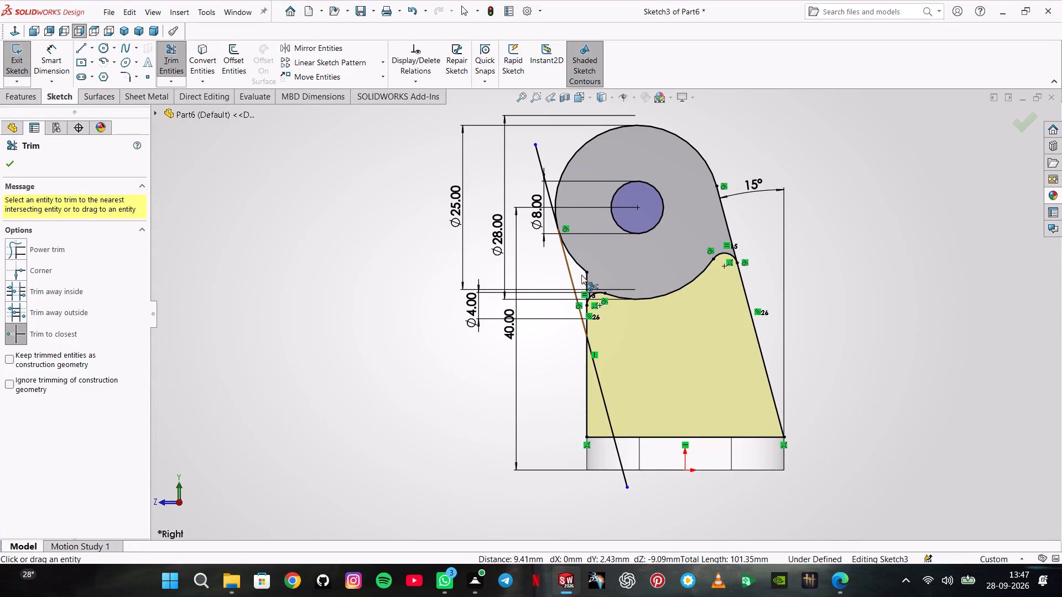
click(581, 268)
click(588, 282)
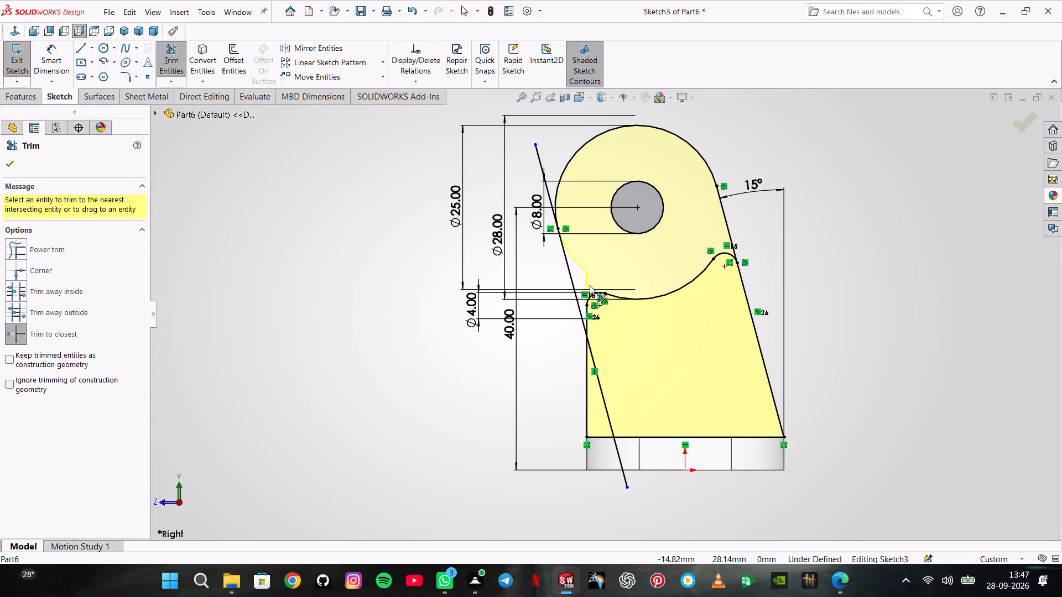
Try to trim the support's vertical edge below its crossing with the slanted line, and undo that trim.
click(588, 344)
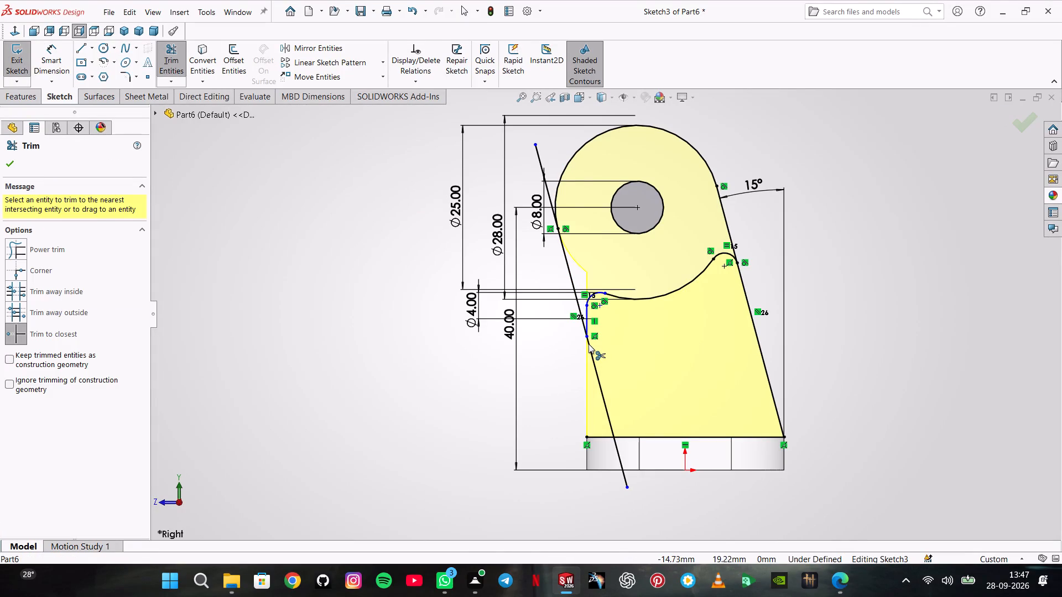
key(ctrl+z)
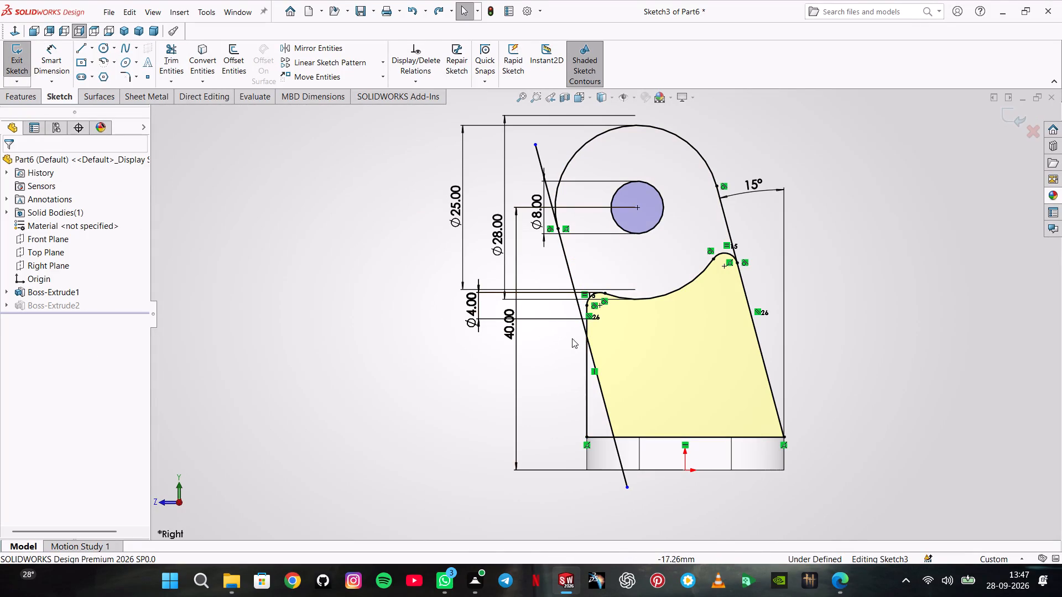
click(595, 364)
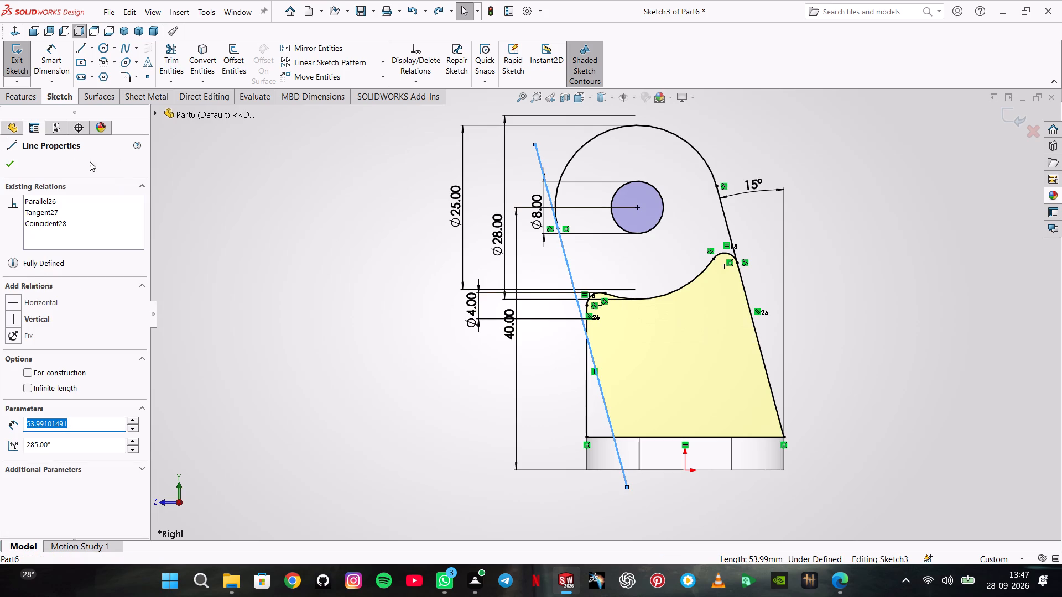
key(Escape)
Trim the slanted line below its crossing with the vertical edge and above its tangent point on the head.
click(175, 61)
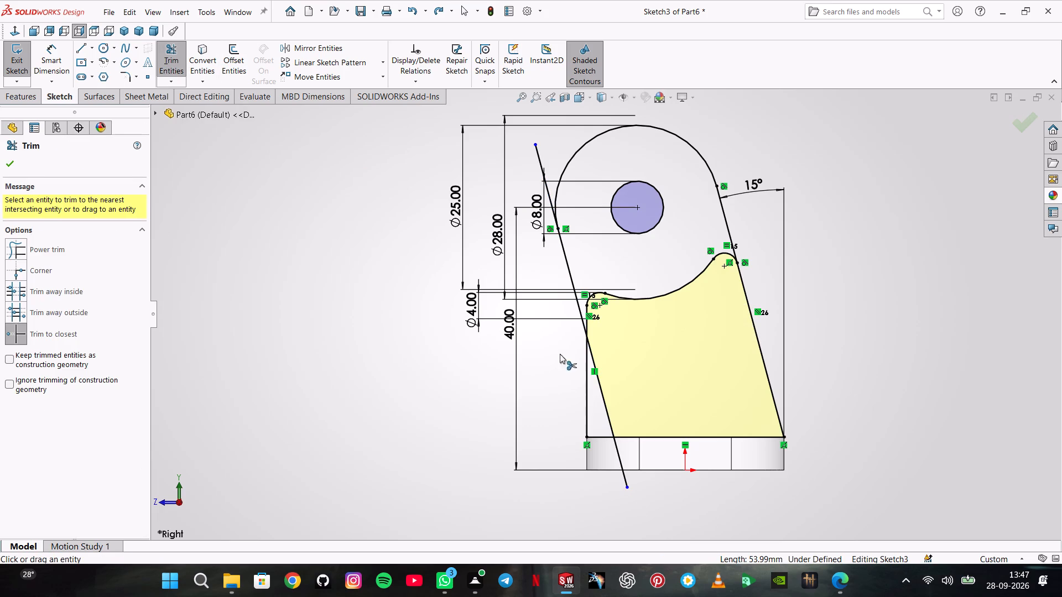
click(606, 400)
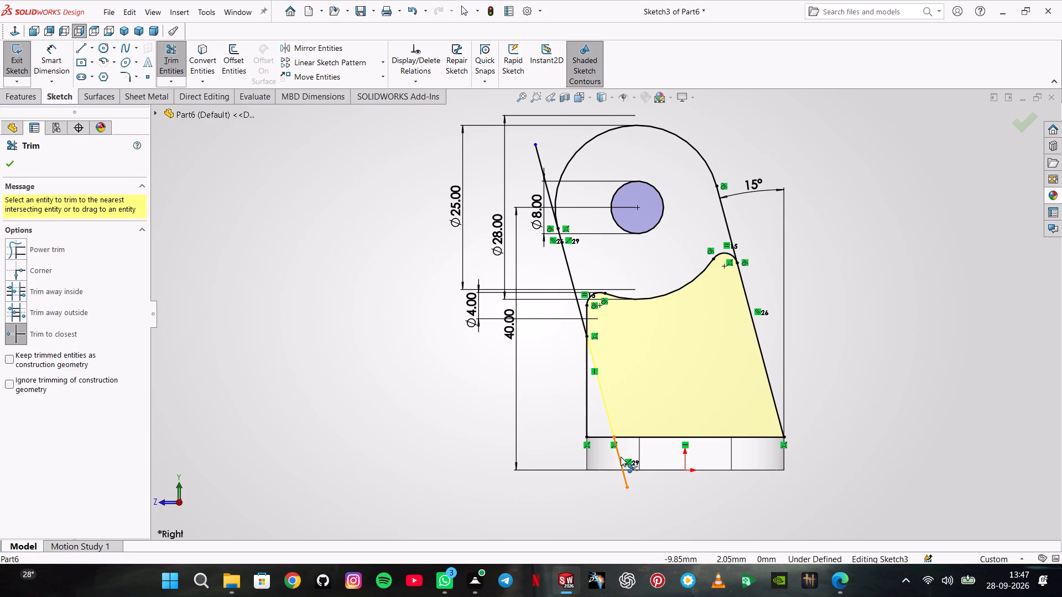
click(619, 458)
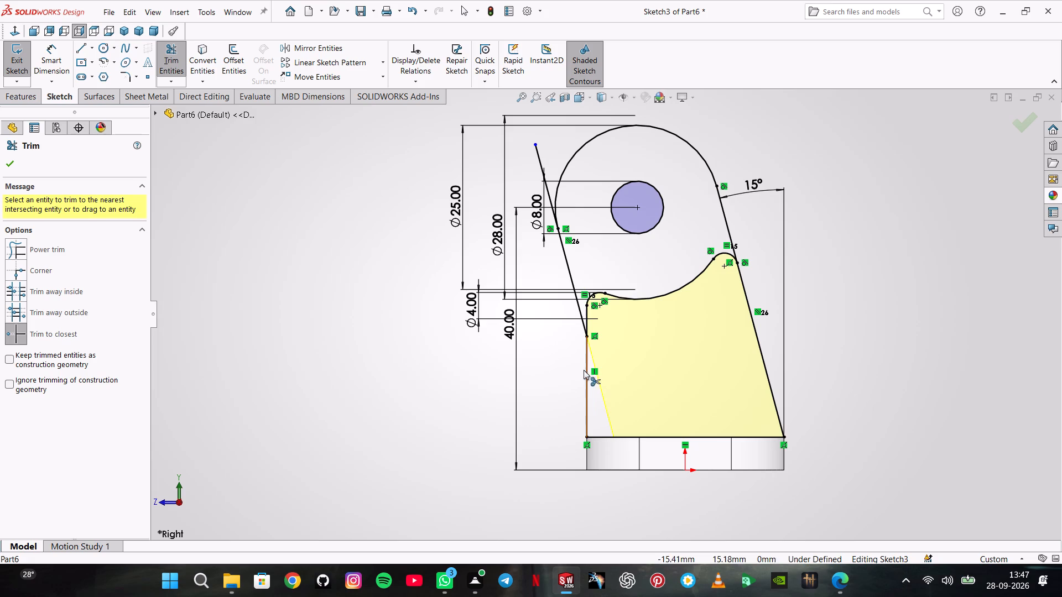
click(546, 190)
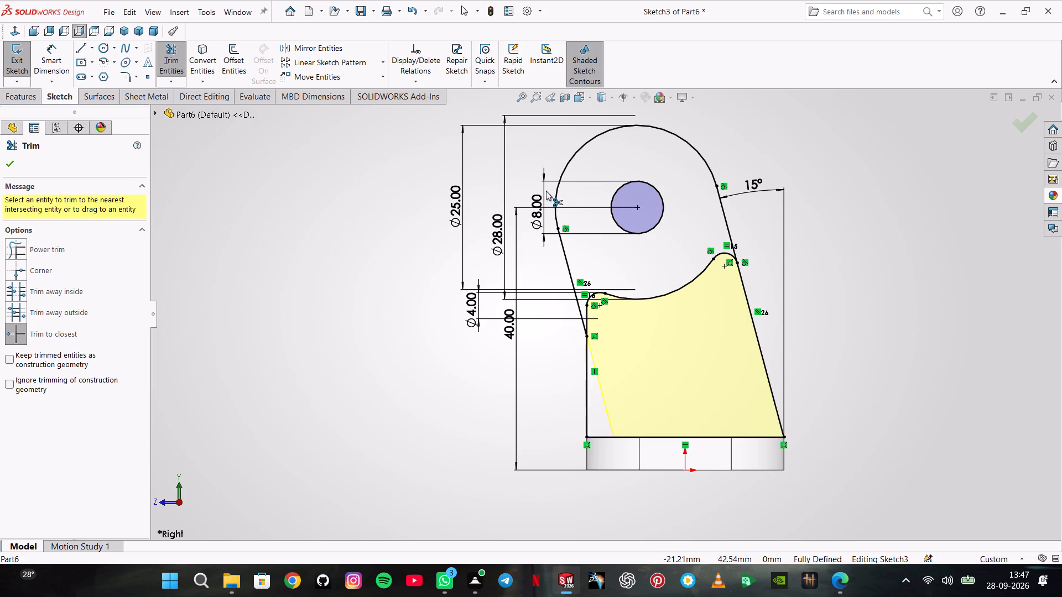
Trim the vertical segment above the slanted line, both small 4 mm arcs and the 28 mm arc, and exit the sketch.
click(586, 317)
click(589, 298)
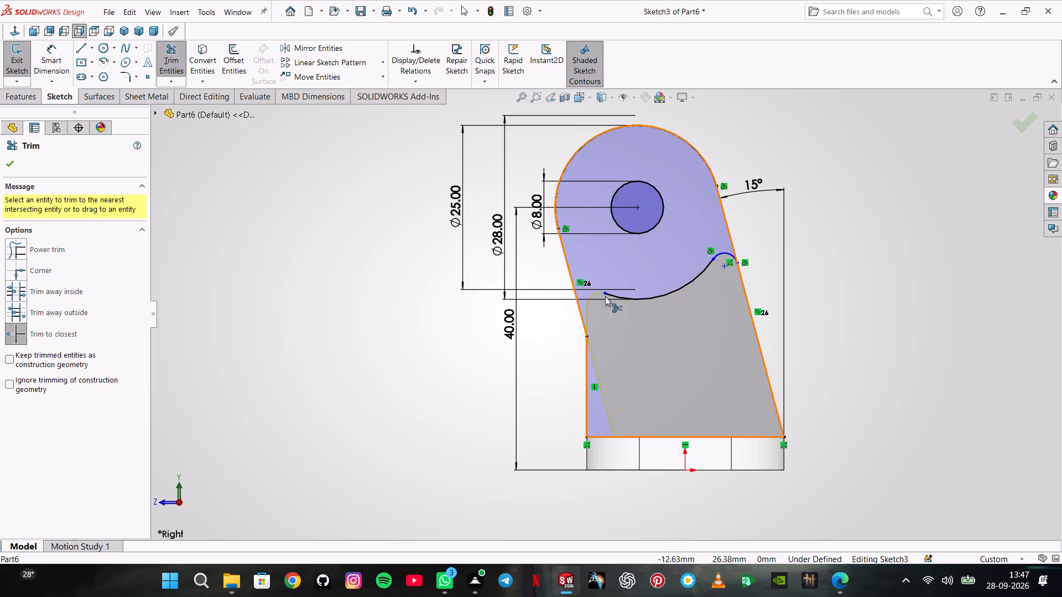
click(622, 294)
click(626, 296)
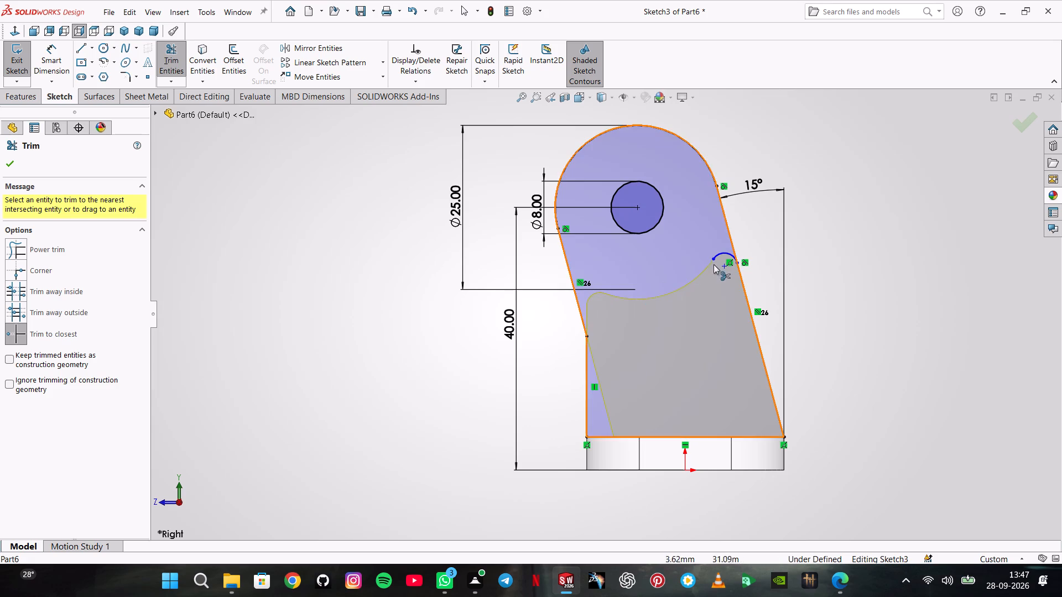
click(725, 252)
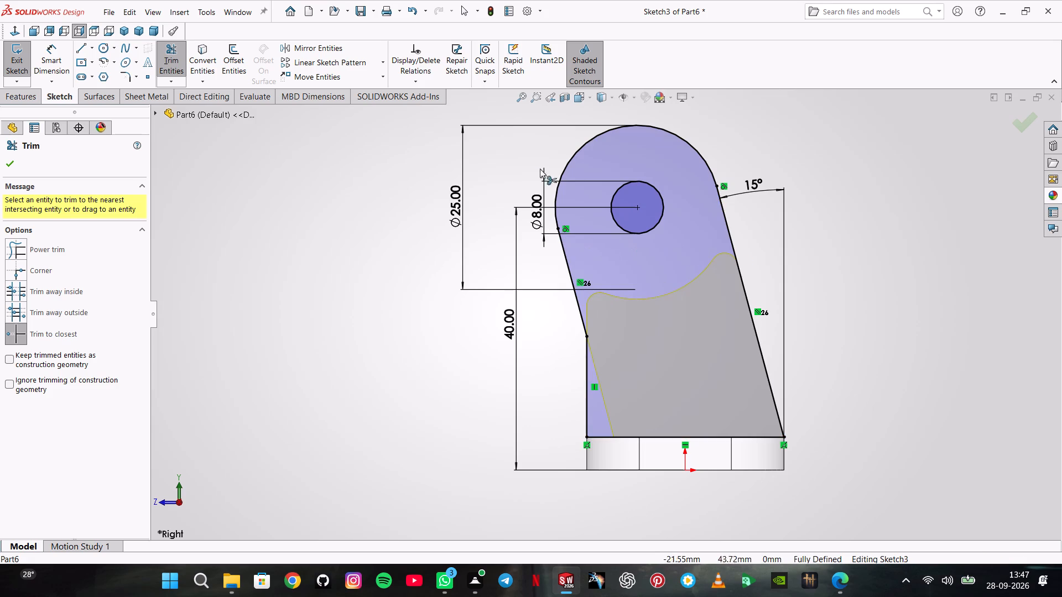
click(16, 159)
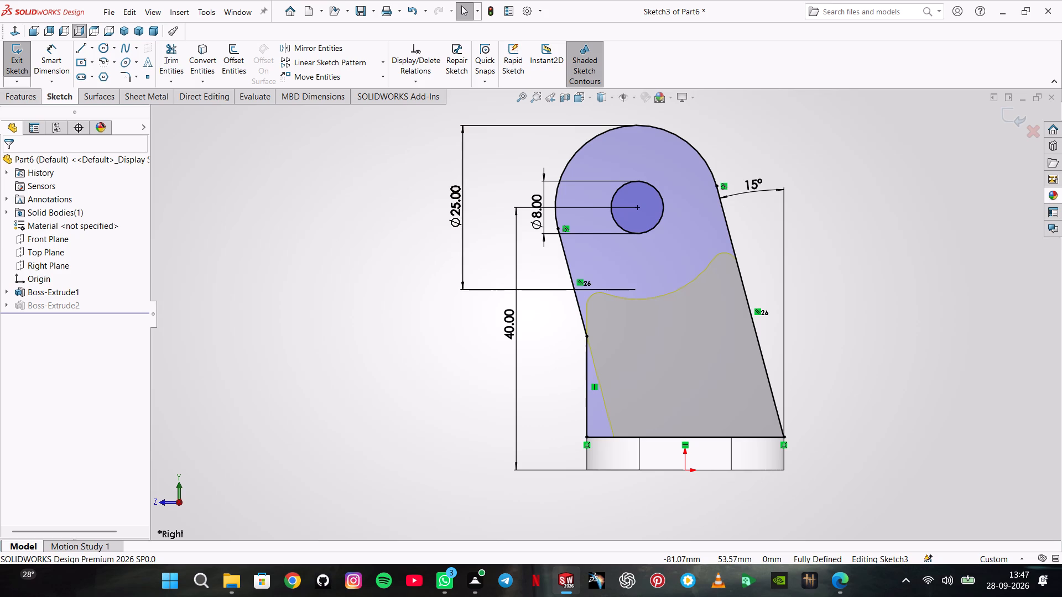
click(14, 68)
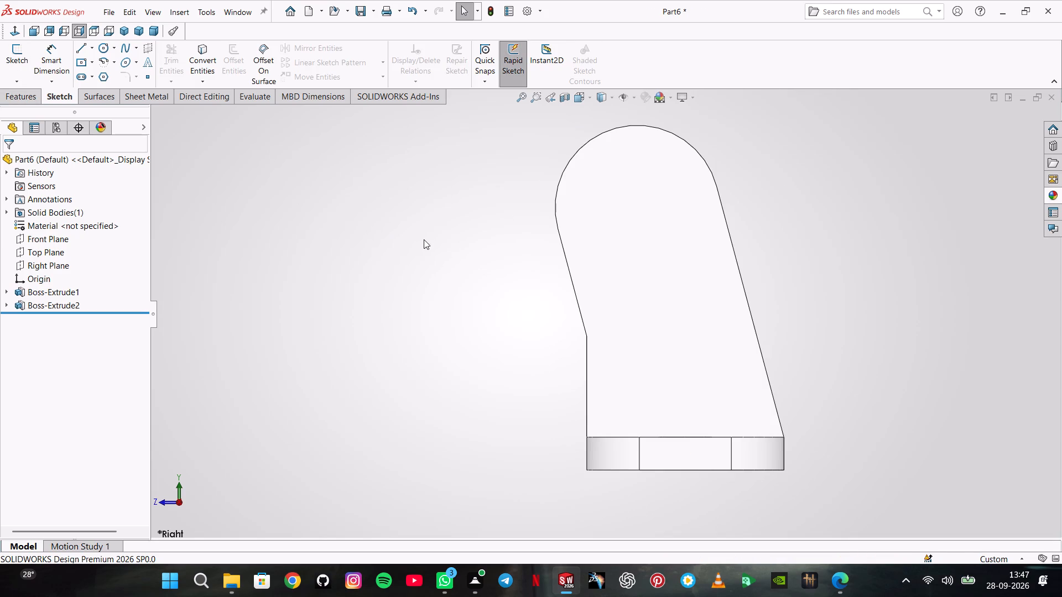
Examine the rebuilt support at an angle and review its profile sketch.
middle_drag(424, 239, 466, 255)
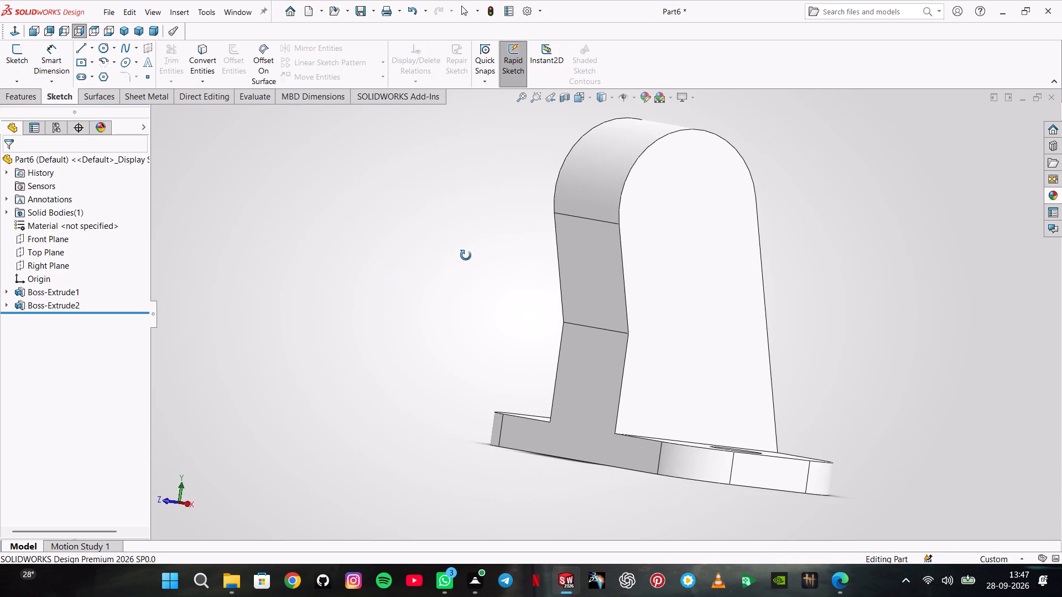
middle_drag(466, 255, 433, 259)
right_click(48, 306)
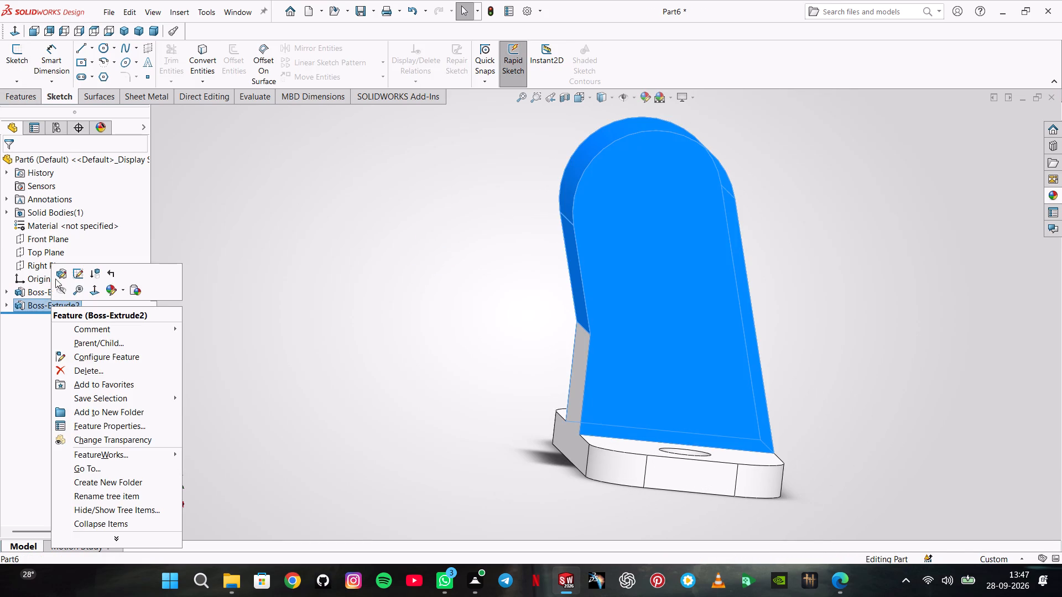
click(81, 274)
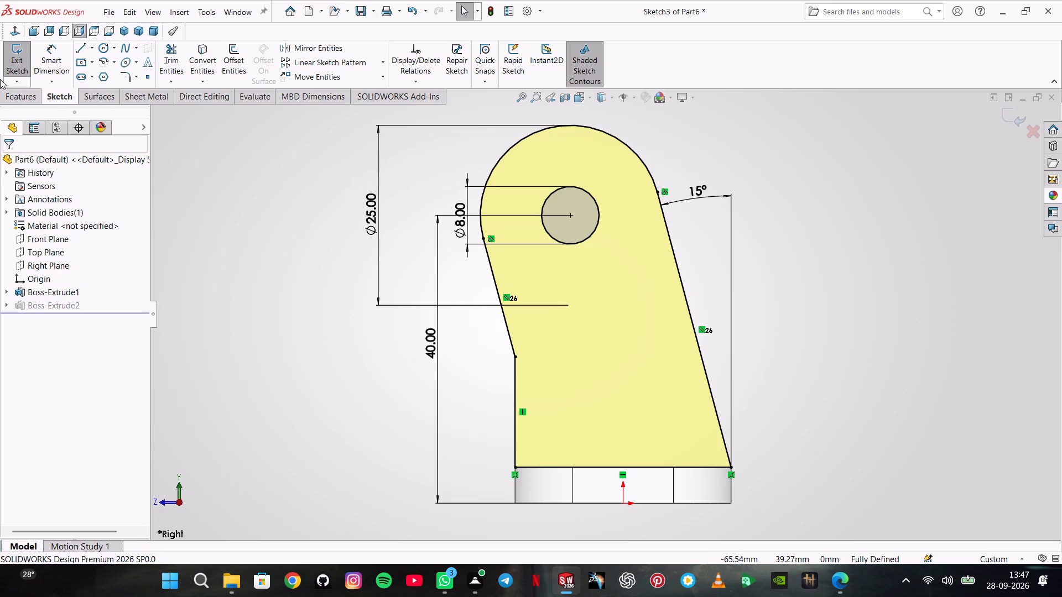
click(17, 63)
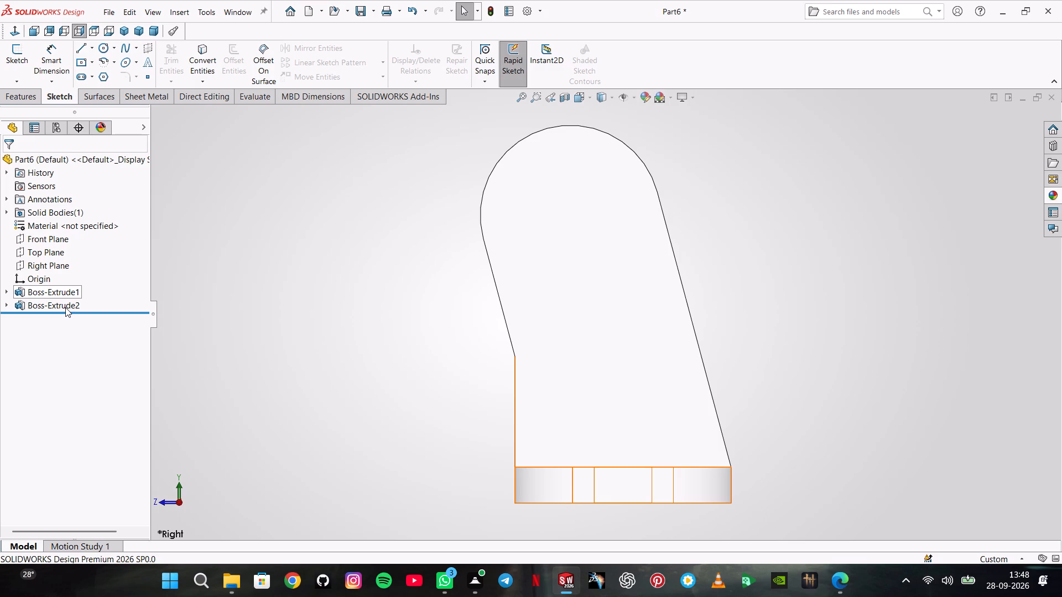
Set the upright support's mid-plane extrusion depth to 9 mm.
right_click(65, 307)
click(75, 275)
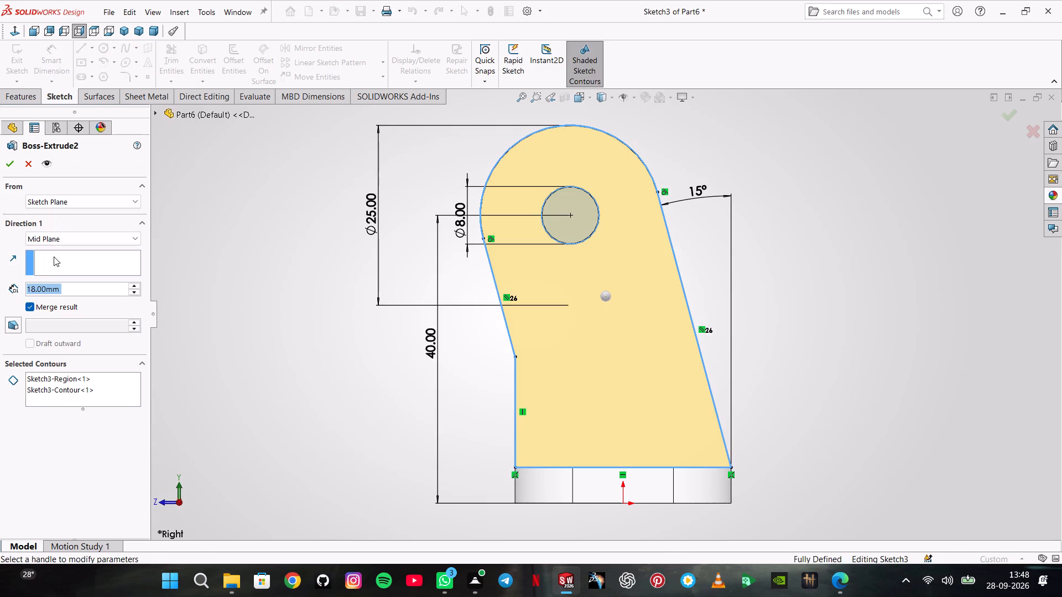
key(9)
key(Return)
key(Return)
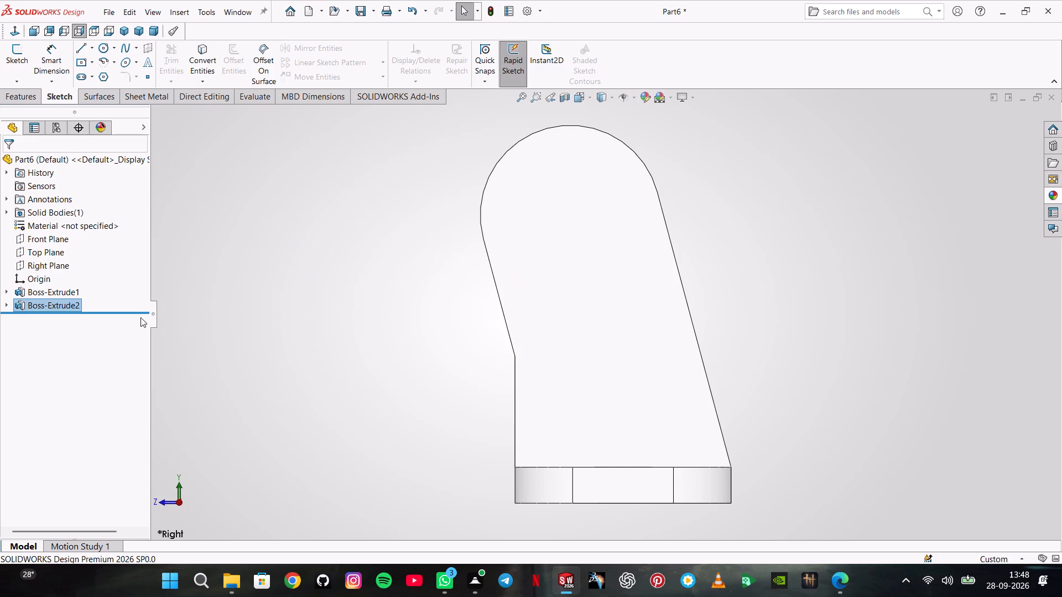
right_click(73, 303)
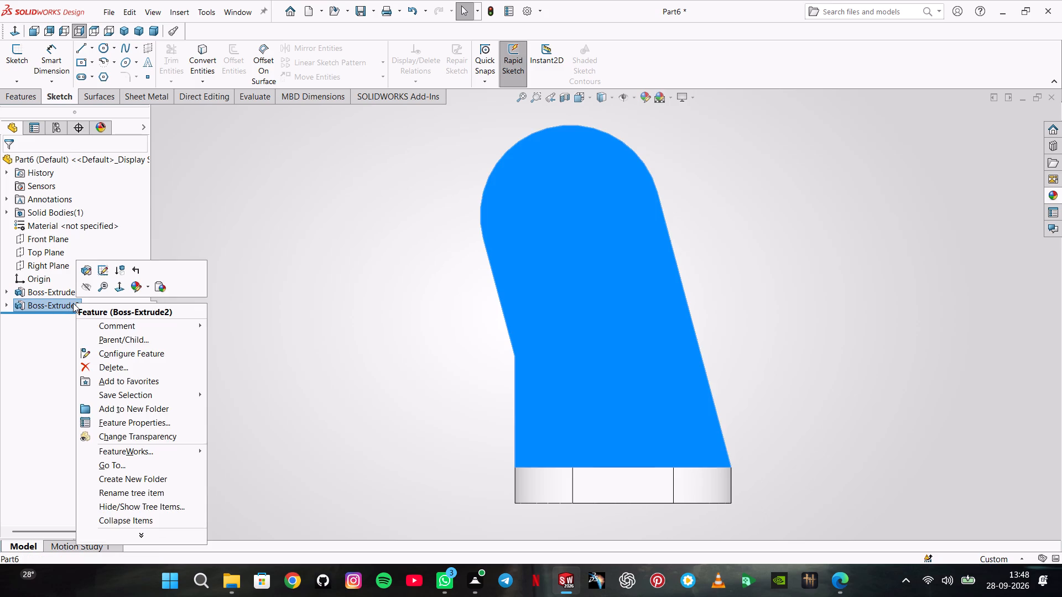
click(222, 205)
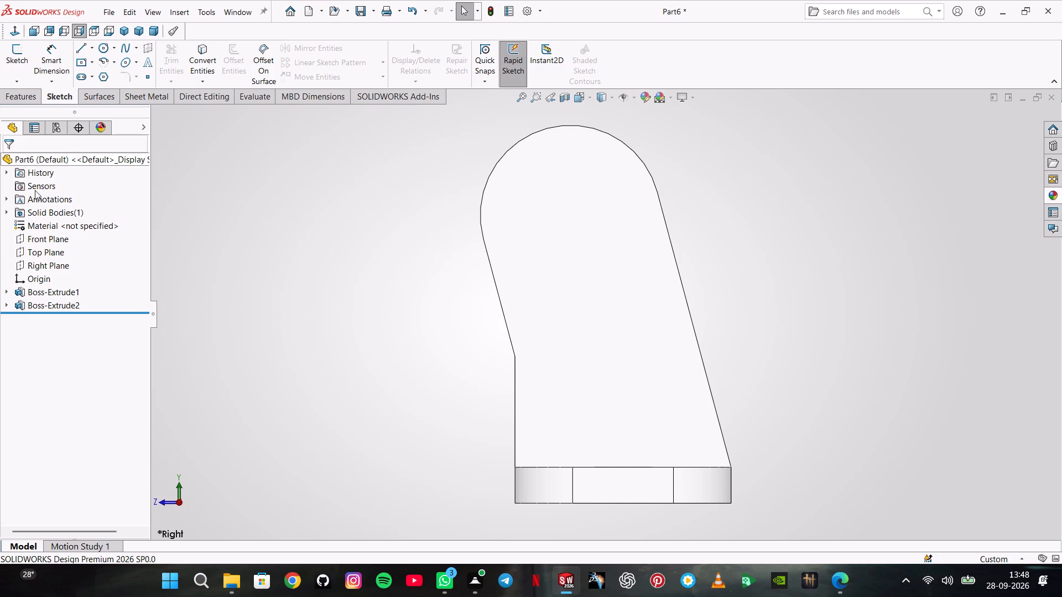
Start a sketch on the Right Plane and convert the outline of the support's side face into sketch entities.
right_click(40, 262)
click(54, 247)
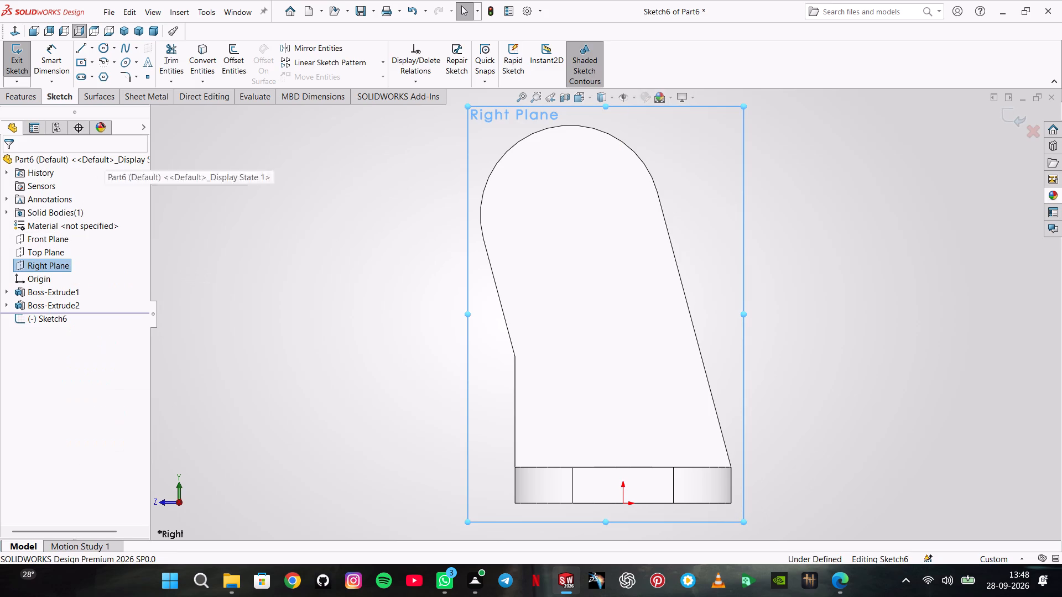
click(199, 62)
click(509, 182)
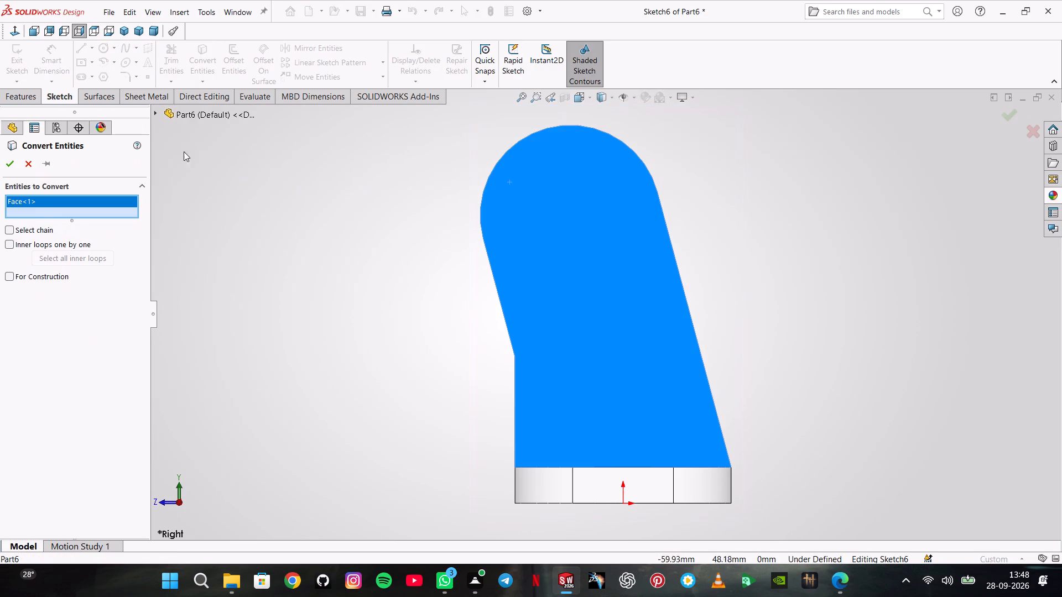
click(11, 170)
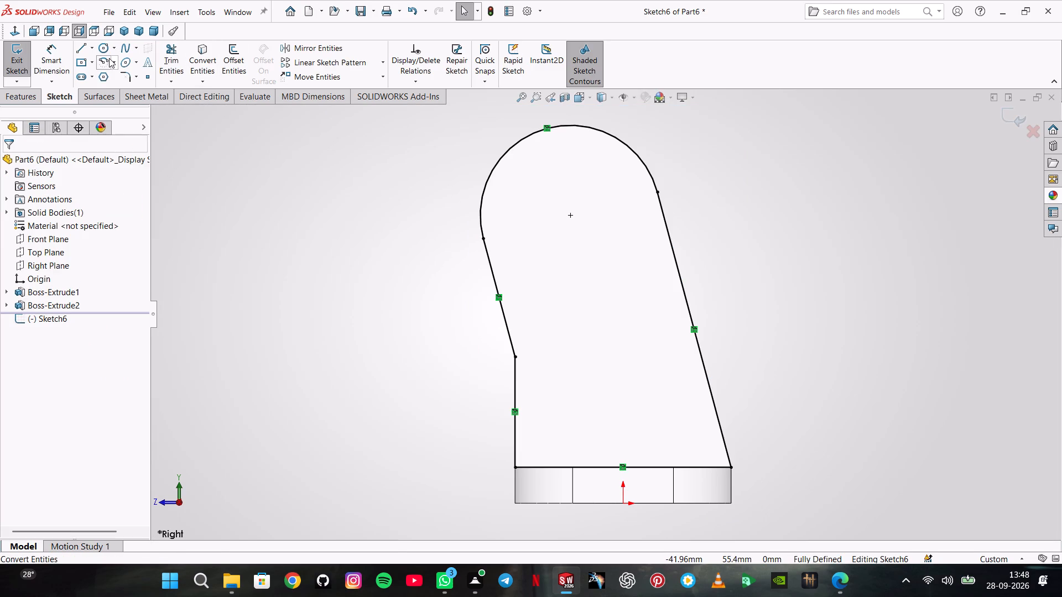
Draw a circle centred on the support head's arc centre and dimension it to 28 mm diameter.
click(103, 50)
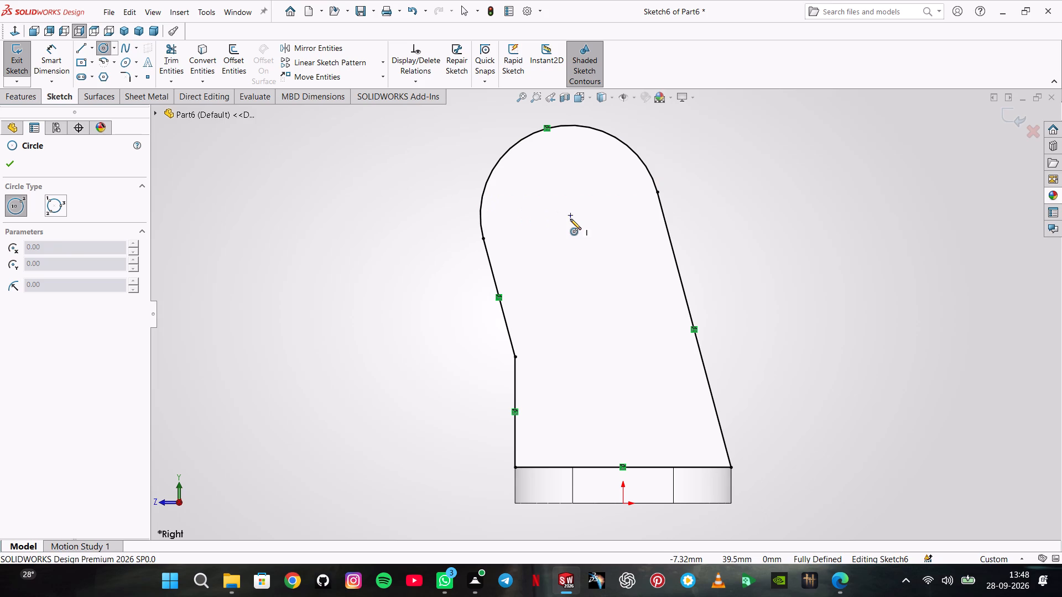
click(569, 216)
click(444, 177)
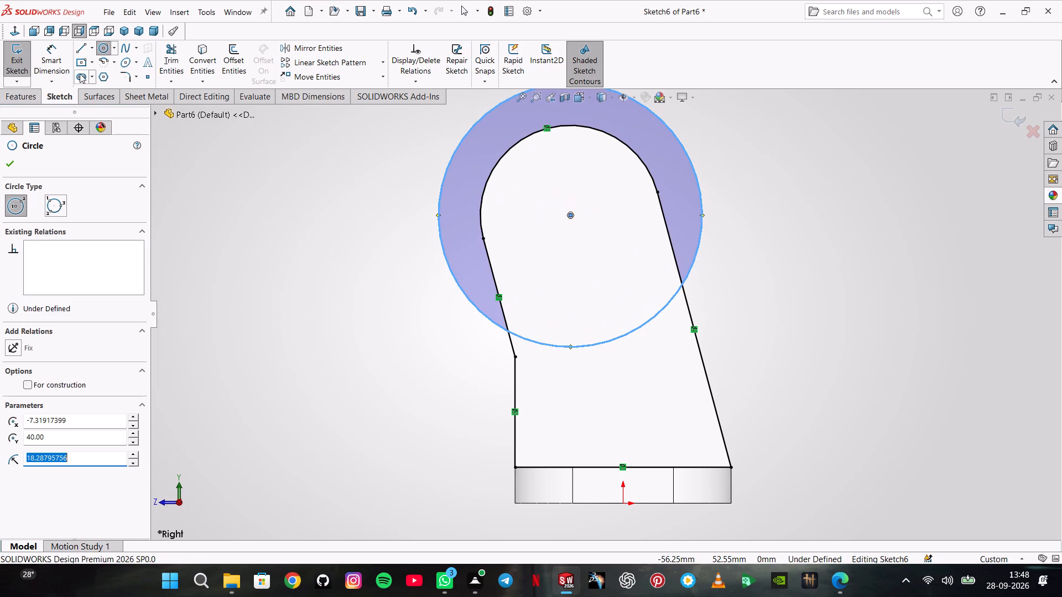
click(51, 57)
click(441, 208)
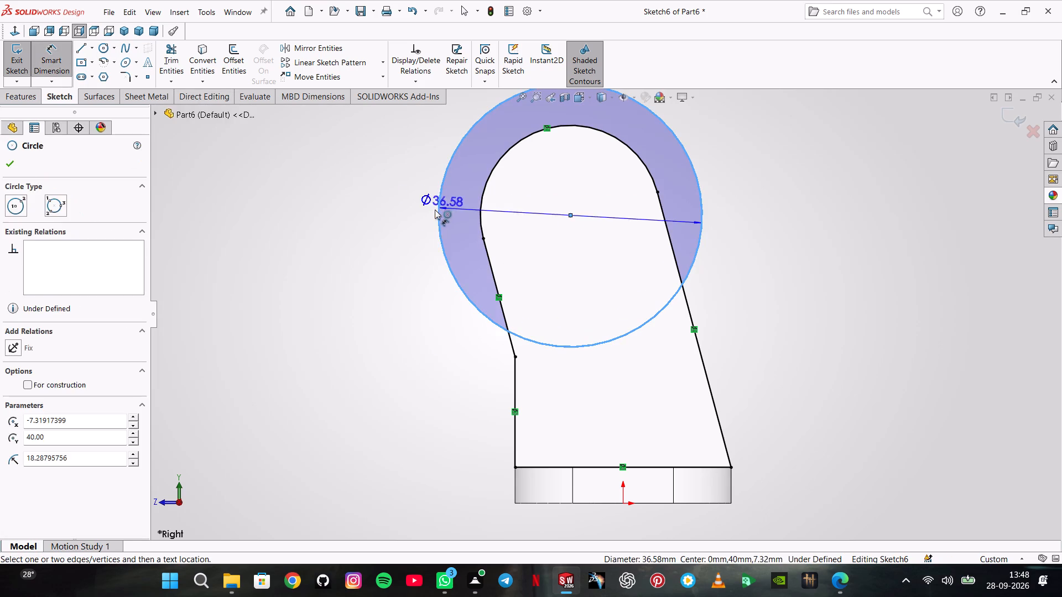
click(387, 230)
text(14*2)
key(Return)
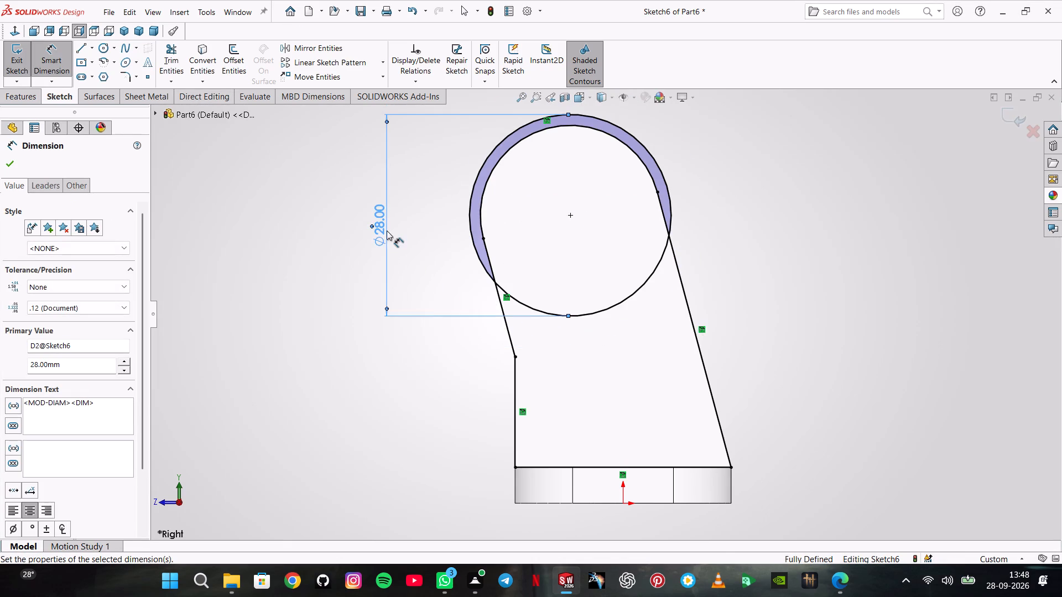
scroll(409, 218, up, 1)
middle_drag(411, 220, 413, 226)
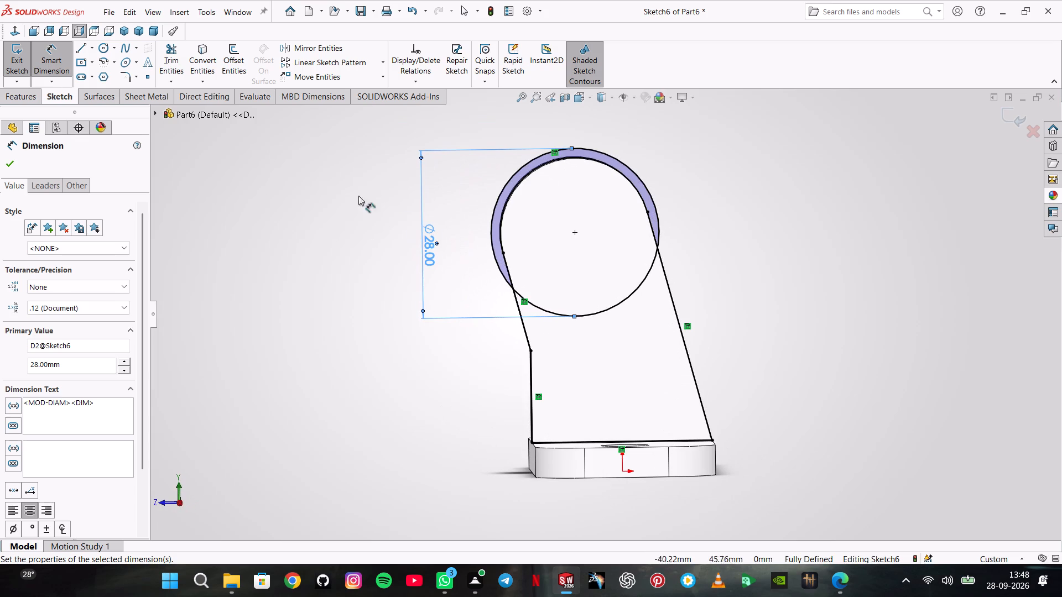
click(4, 163)
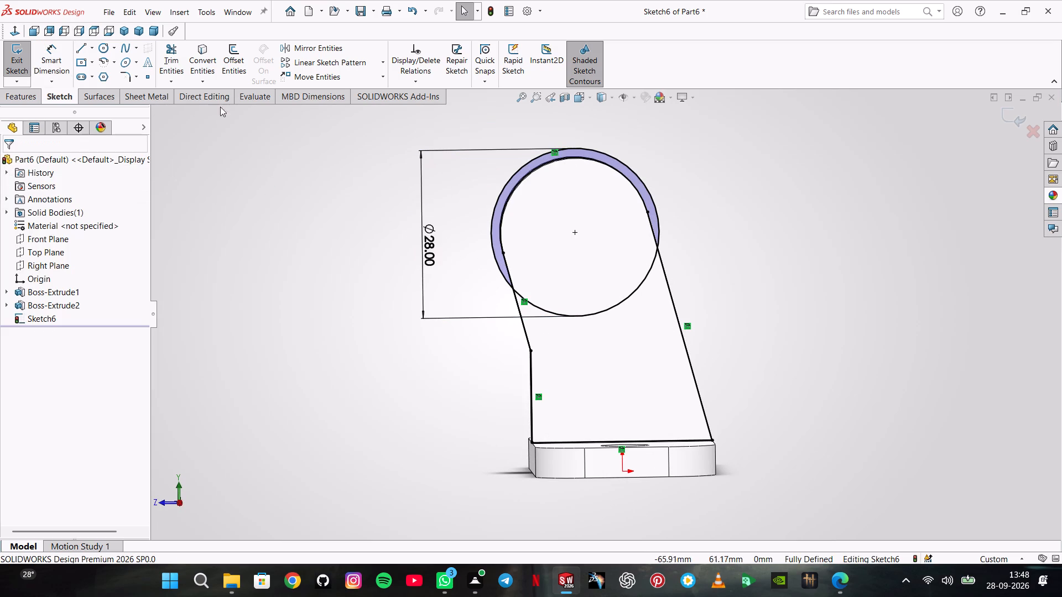
Draw two small circles below the 28 mm circle, about 3.8 mm across near the shorter slanted edge and 3.3 mm near the longer one.
click(106, 47)
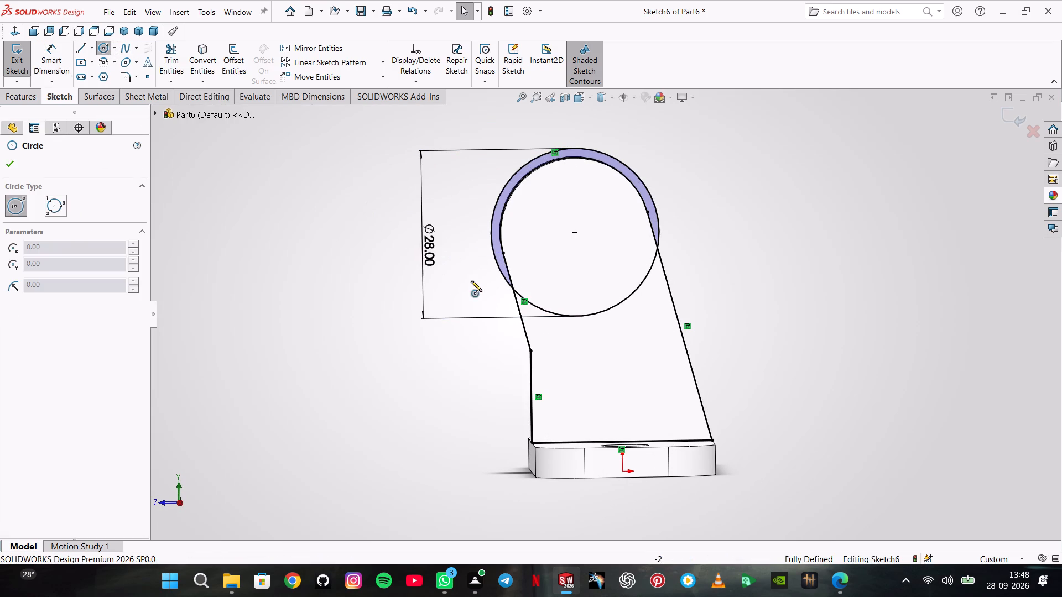
click(545, 332)
click(554, 339)
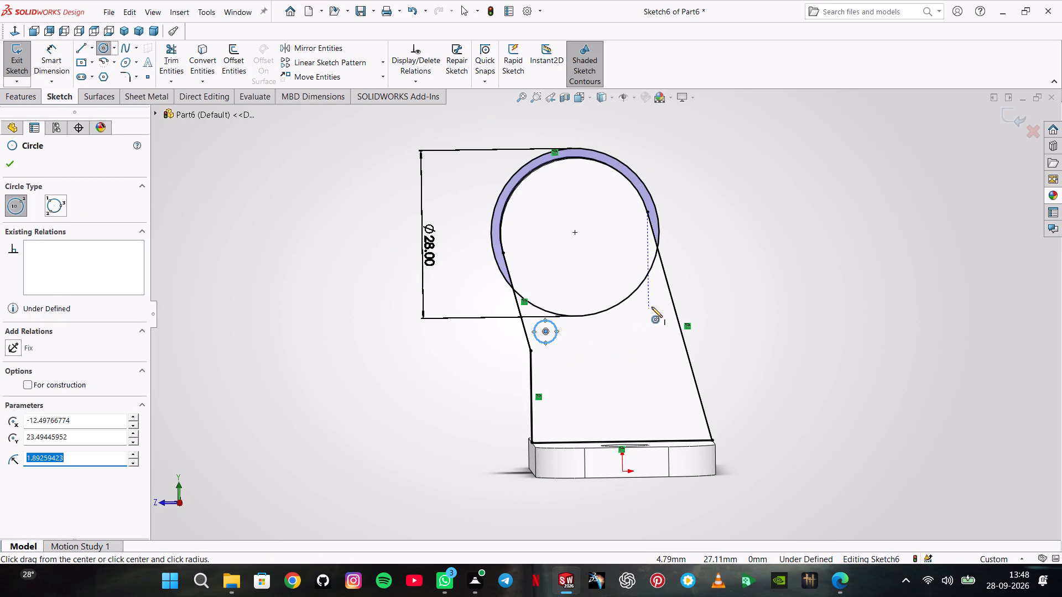
click(654, 305)
click(654, 315)
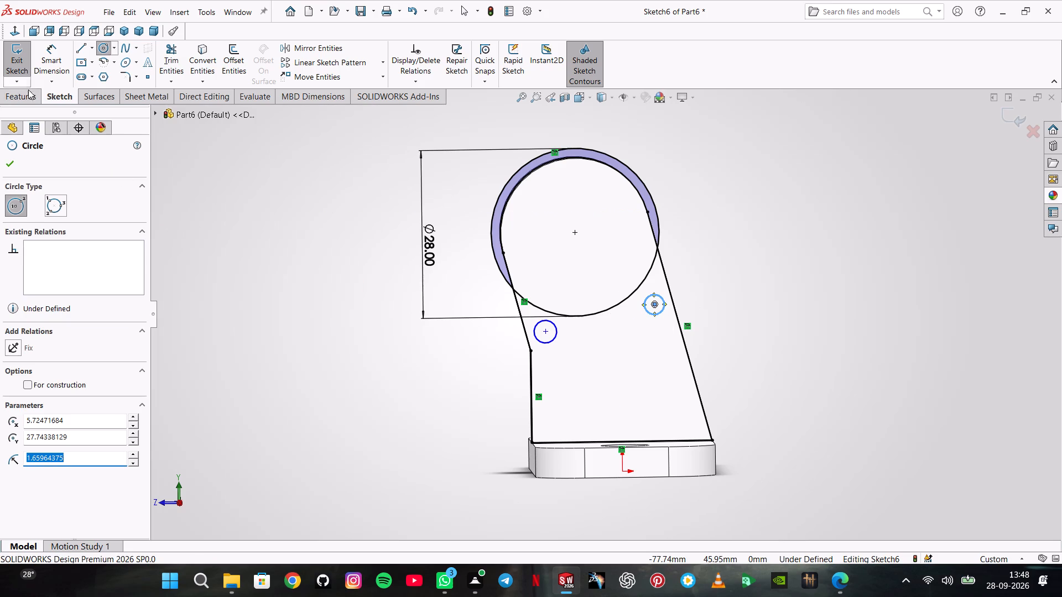
Add an equal relation between the two small circles below the 28 mm circle.
click(39, 72)
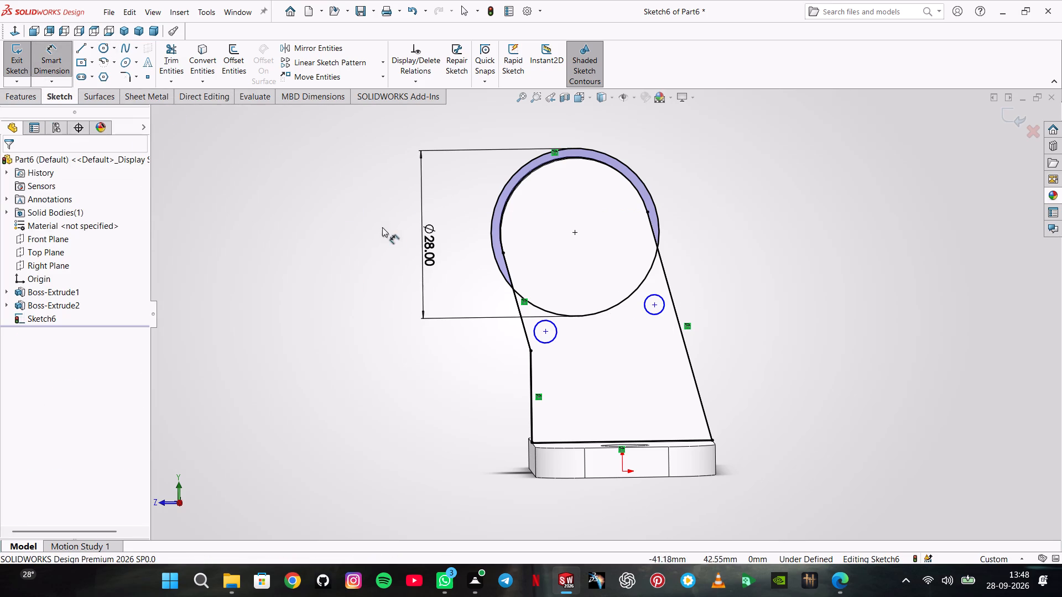
key(Escape)
shift+click(553, 333)
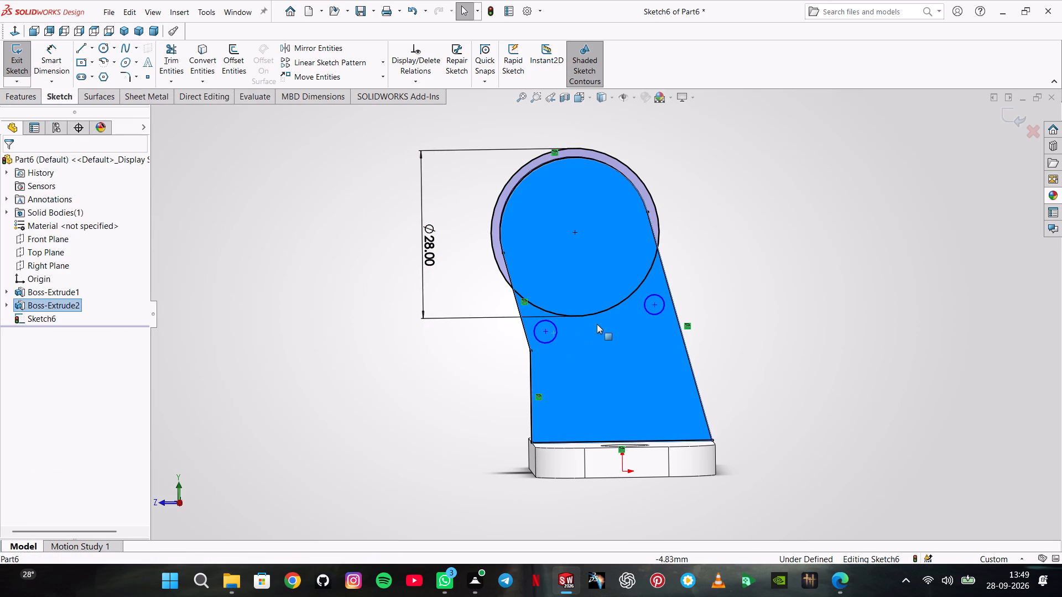
key(Escape)
key(Escape)
click(11, 36)
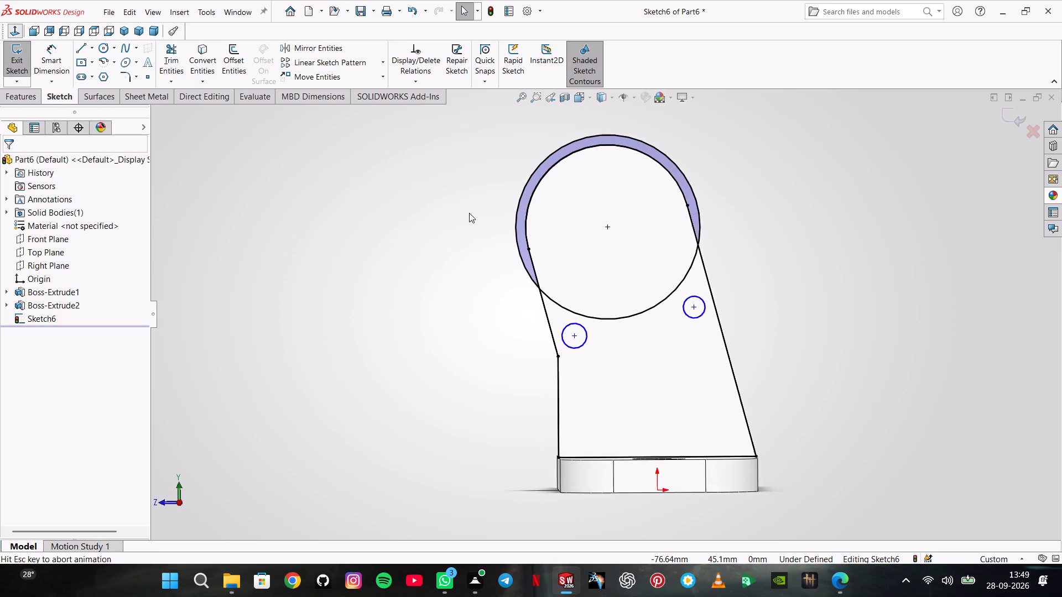
shift+click(599, 351)
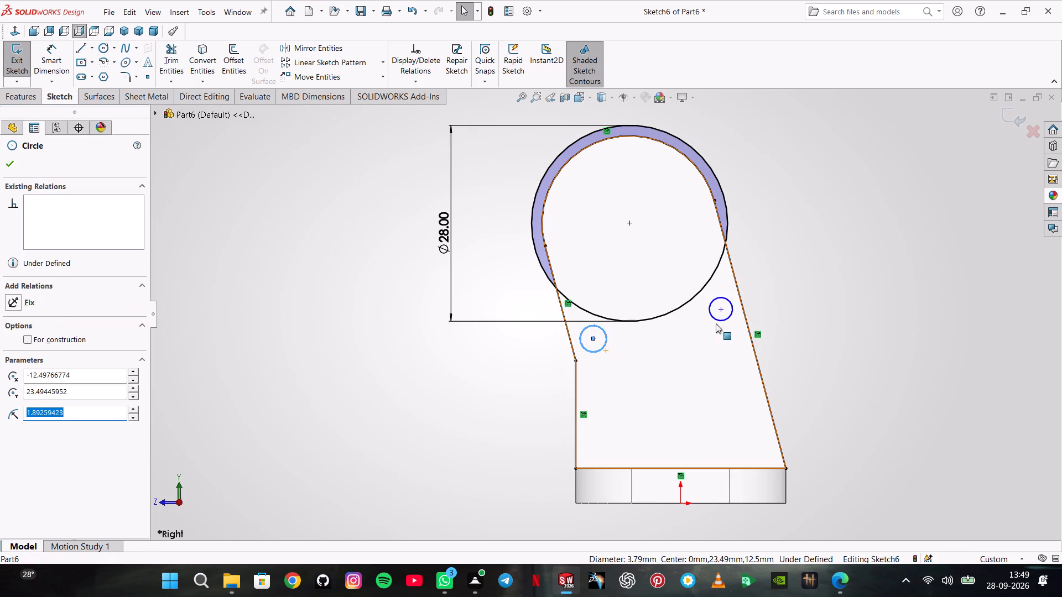
shift+click(716, 322)
click(49, 401)
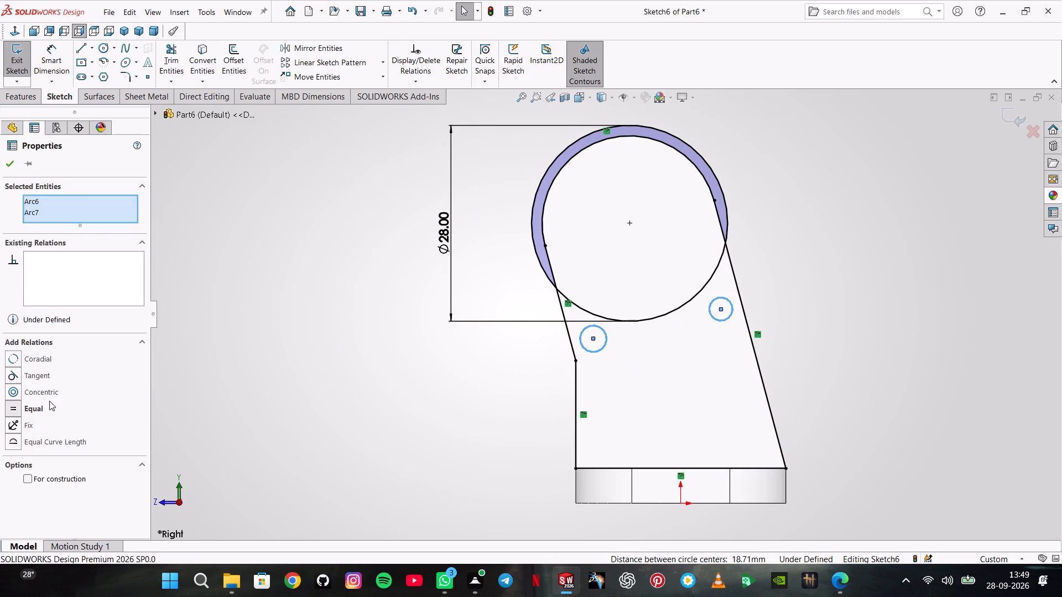
Dimension the small circle near the shorter slanted edge to 4 mm diameter.
click(38, 53)
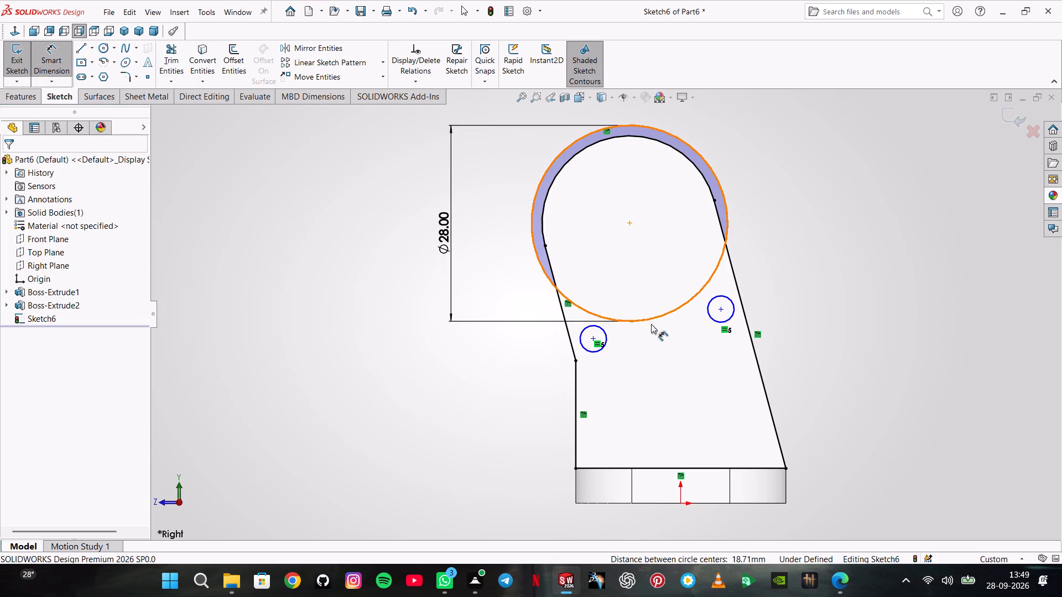
click(594, 352)
click(521, 350)
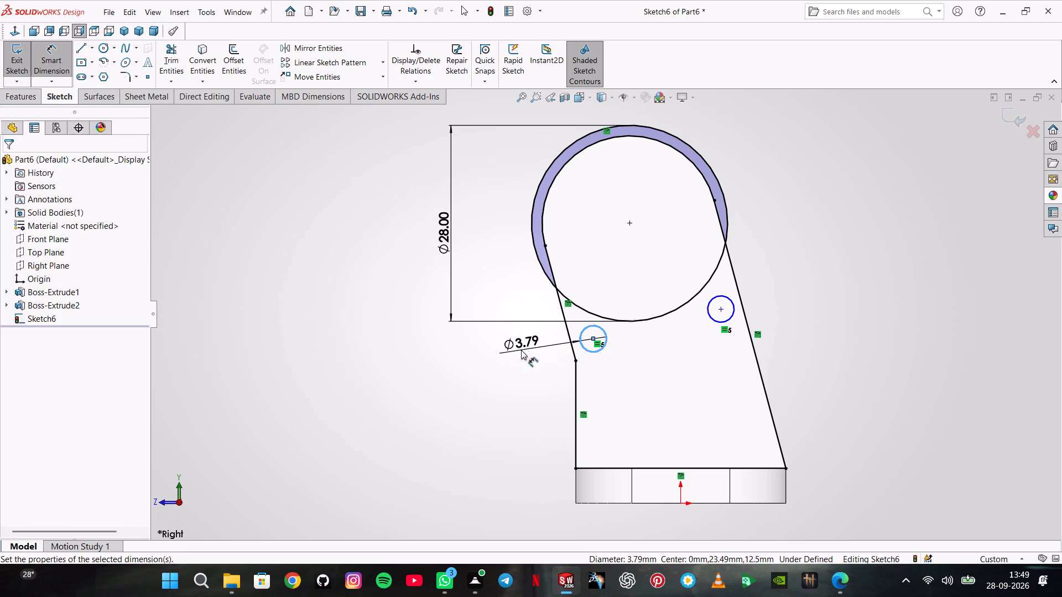
key(4)
key(Return)
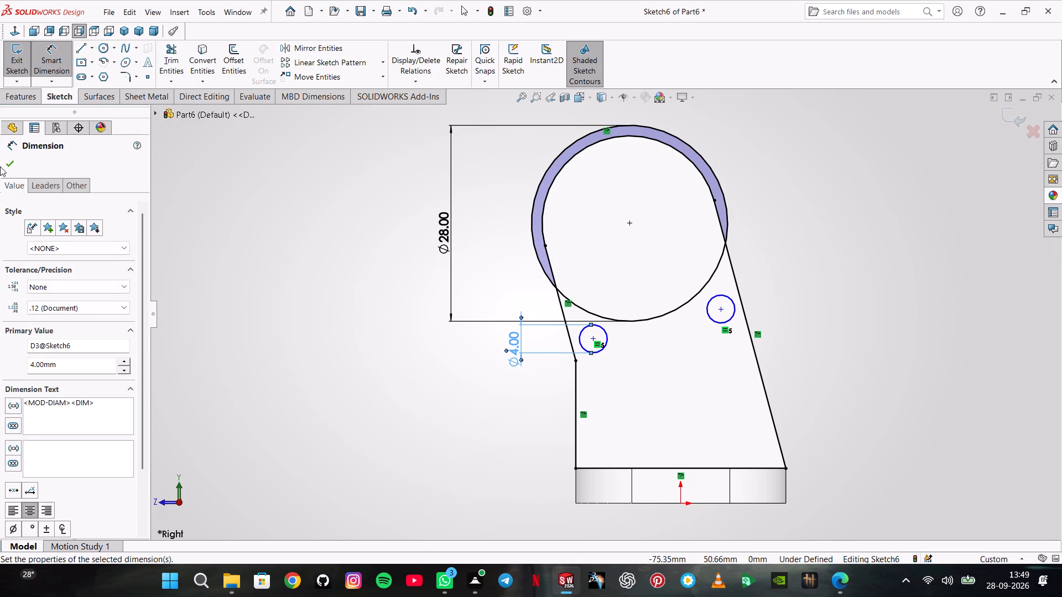
click(1, 165)
click(12, 165)
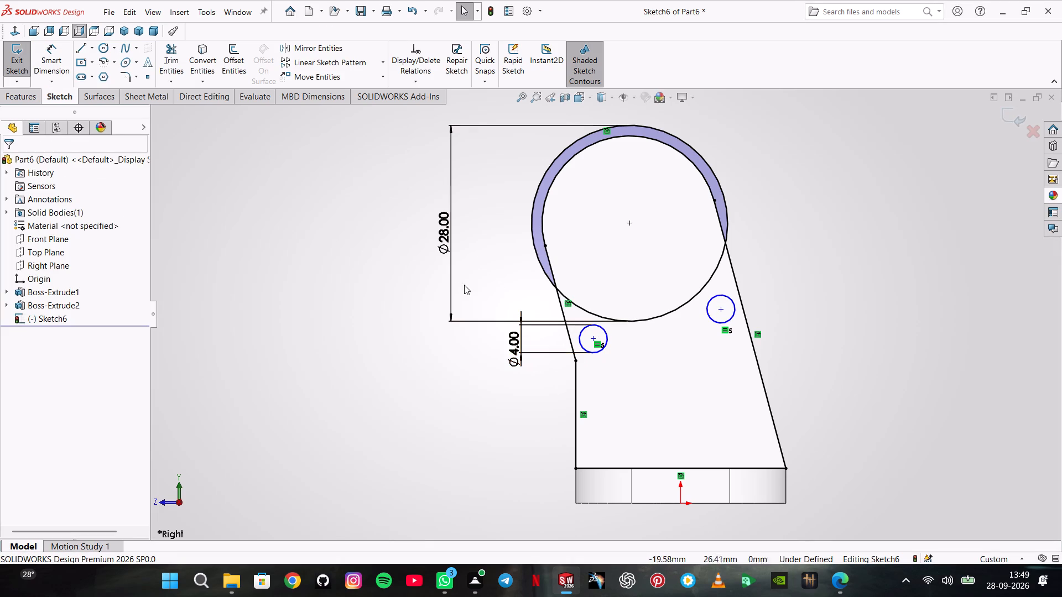
Draw a vertical line about 26 mm long from the support's base corner up along its short vertical edge, ending inside the 28 mm circle.
click(80, 52)
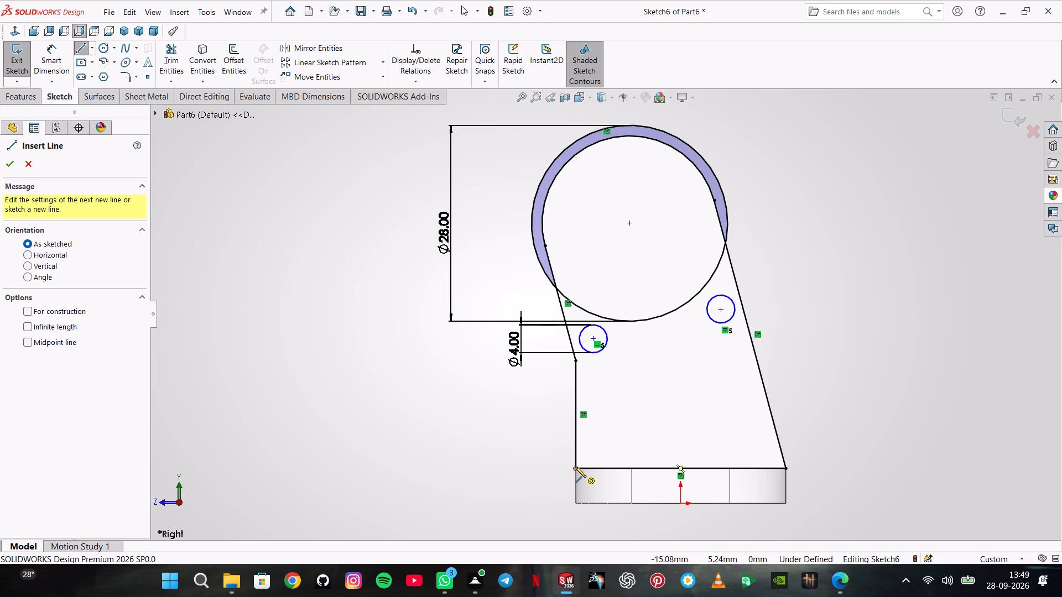
click(575, 467)
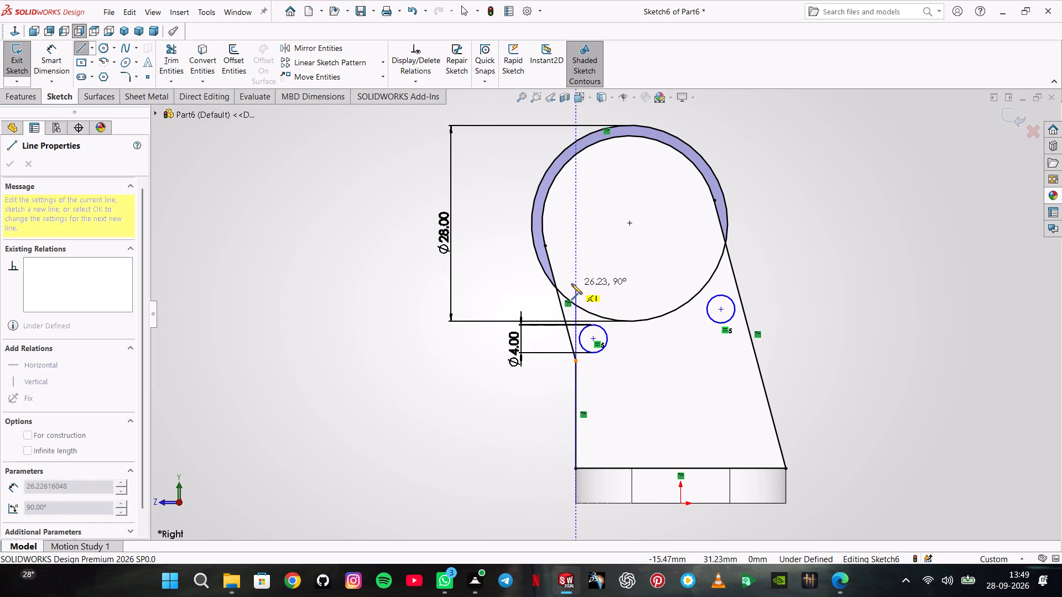
click(576, 283)
double_click(522, 276)
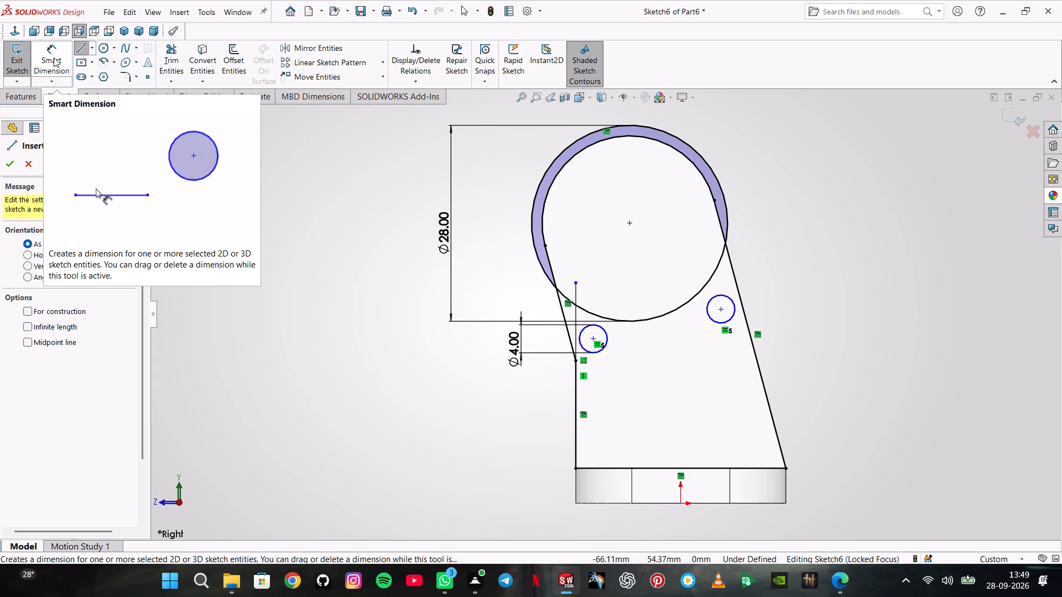
key(Escape)
Make the 4 mm circle near the shorter slanted edge tangent to the new vertical line.
shift+click(586, 329)
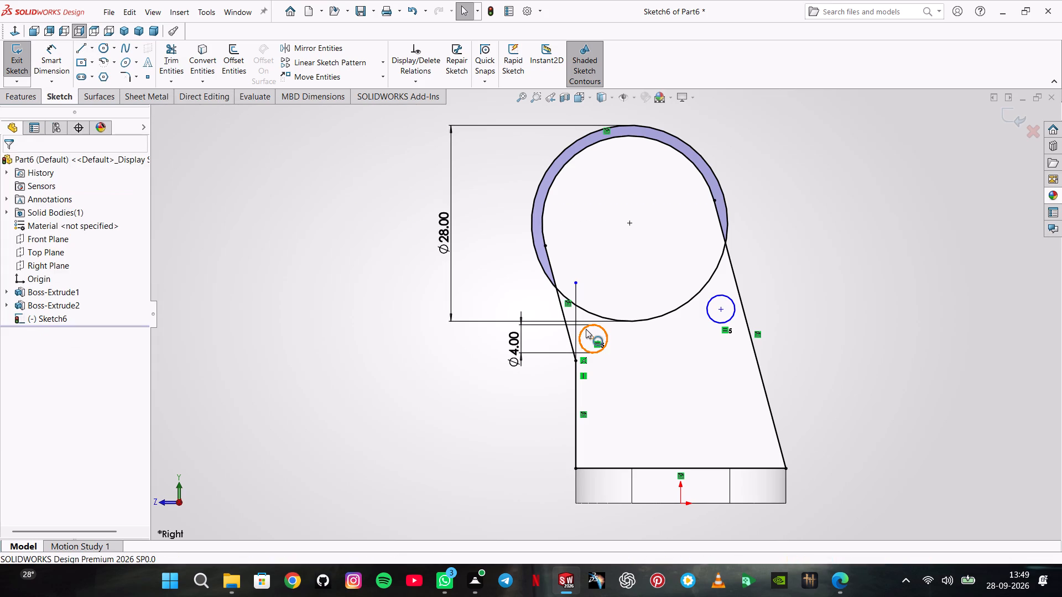
shift+click(576, 317)
click(610, 270)
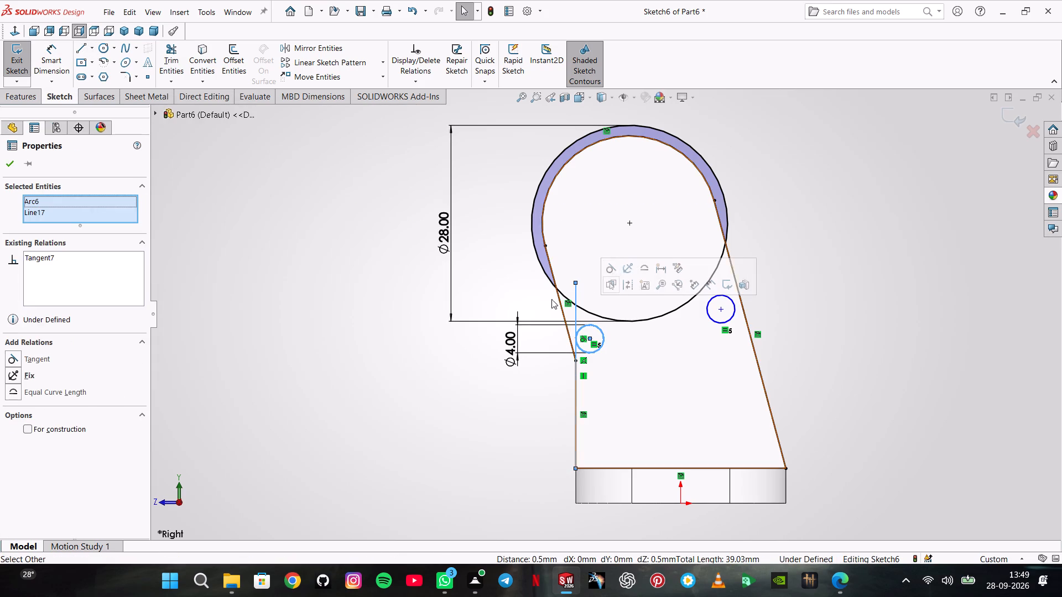
click(480, 358)
Make the other small circle tangent to both the 28 mm circle and the longer slanted edge.
shift+click(720, 295)
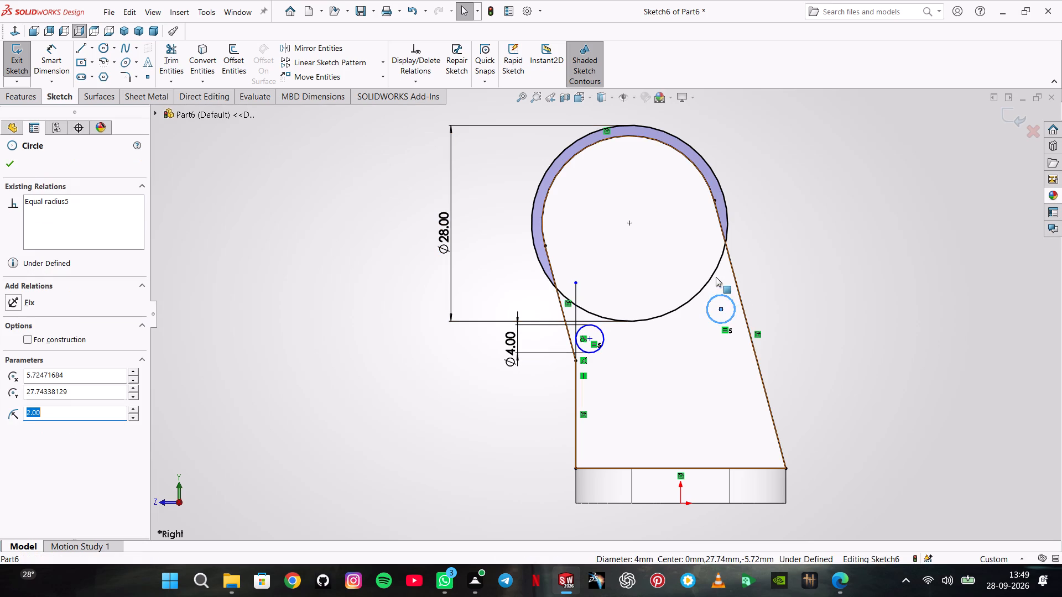
shift+click(715, 276)
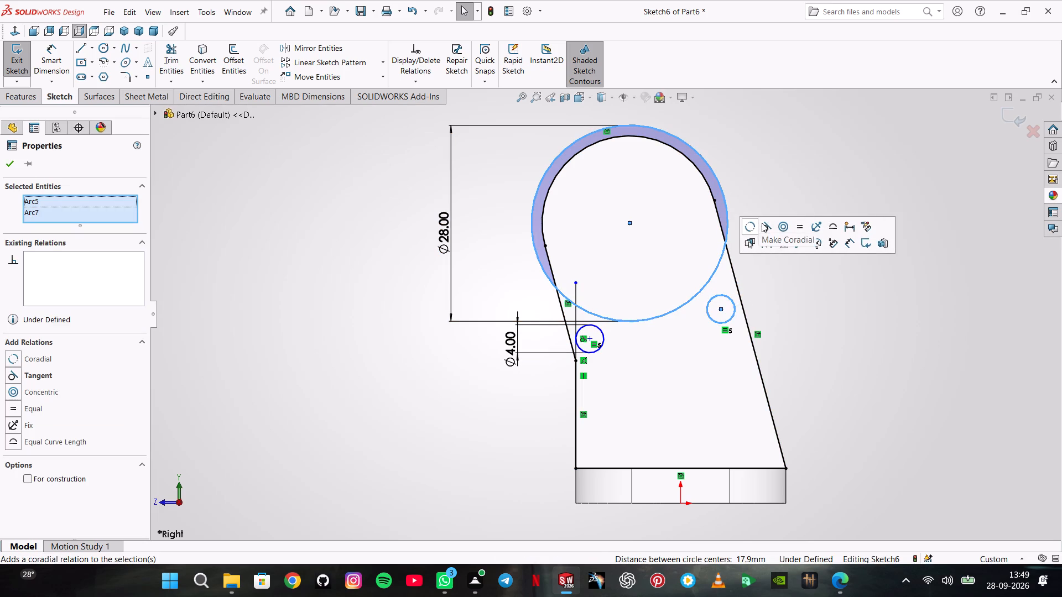
click(767, 223)
click(758, 204)
shift+click(723, 295)
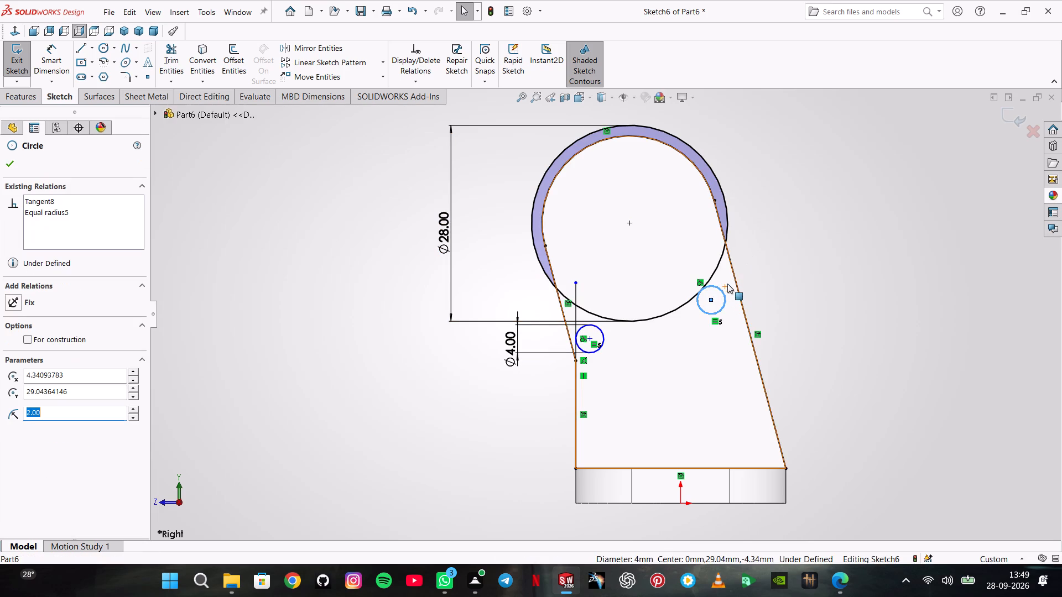
shift+click(733, 278)
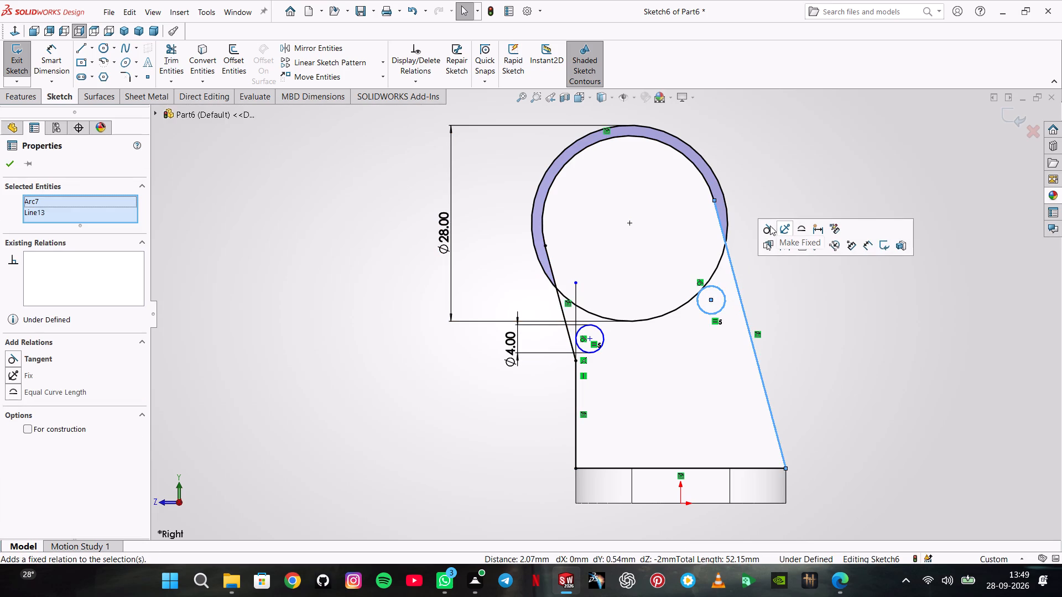
click(770, 227)
click(750, 228)
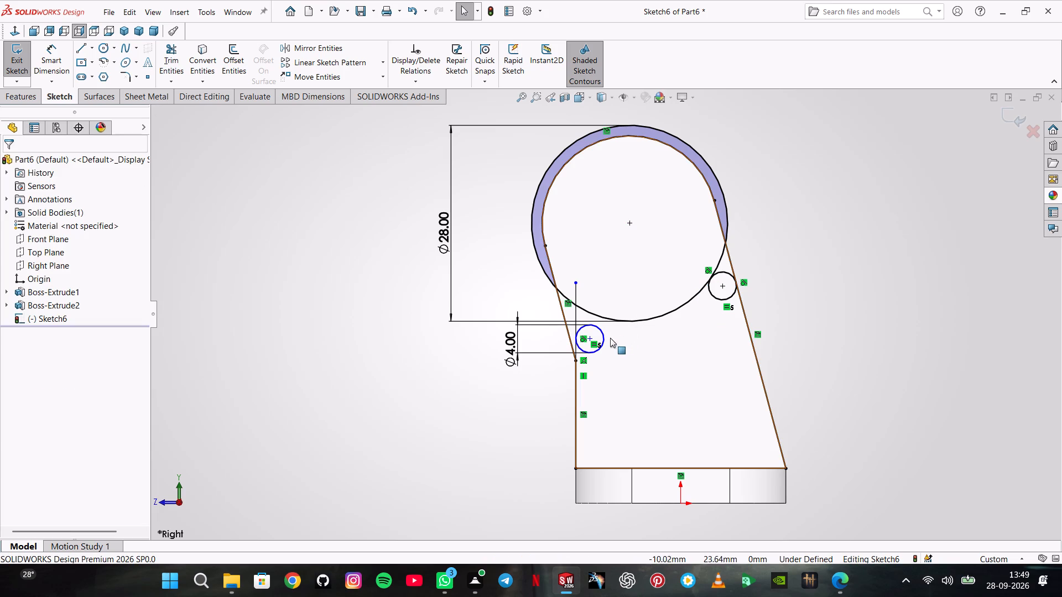
Make the small circle beside the vertical line tangent to the 28 mm circle.
shift+click(606, 337)
shift+click(599, 315)
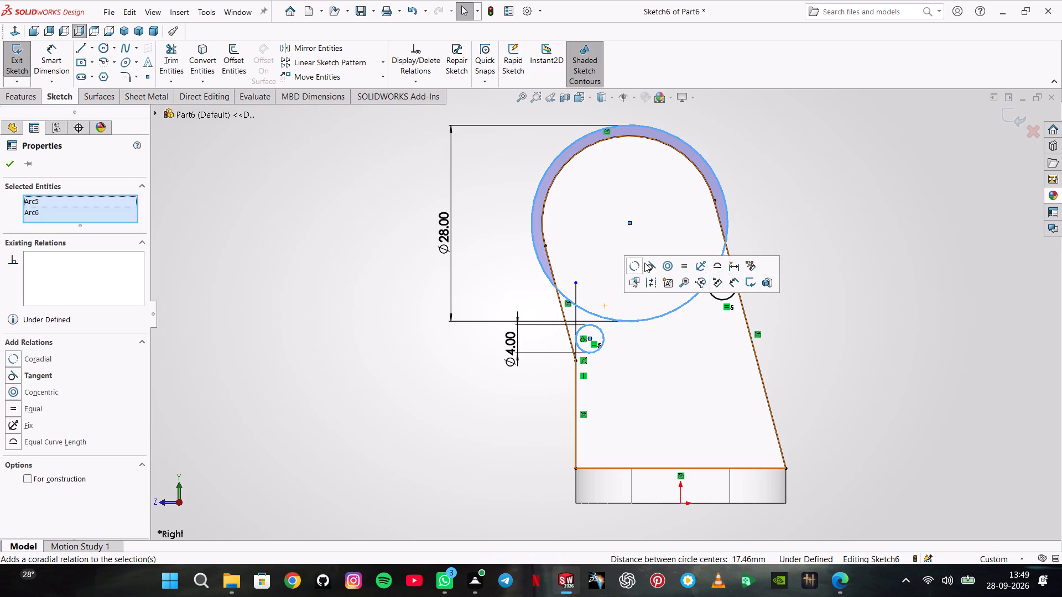
click(646, 263)
Trim the circles, vertical line and converted outline to a closed lower profile with a concave 28 mm arc on top and a rounded tip at each end.
click(167, 54)
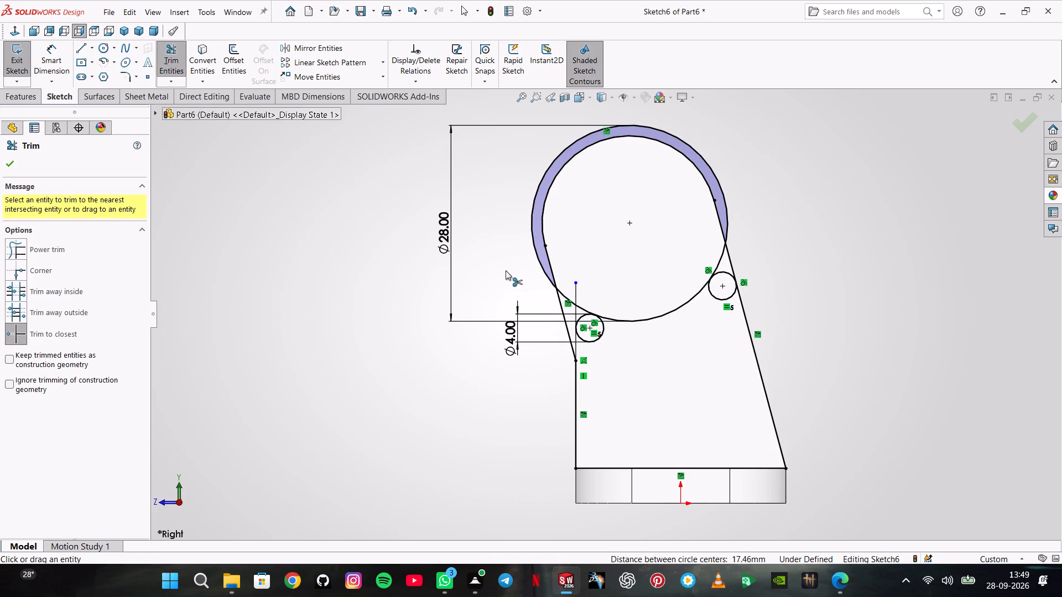
click(575, 291)
click(543, 273)
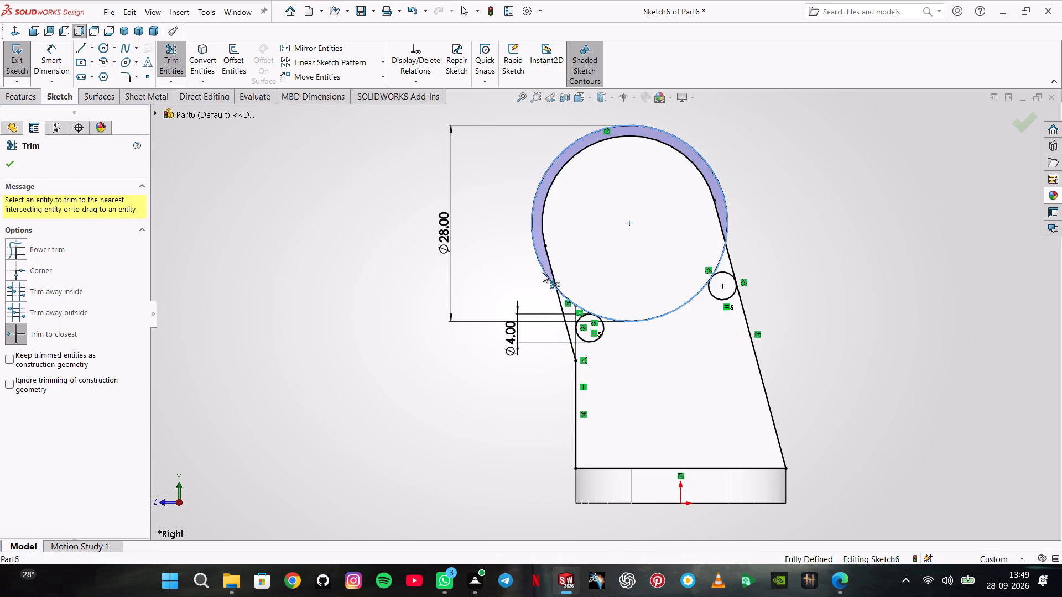
click(717, 264)
click(723, 300)
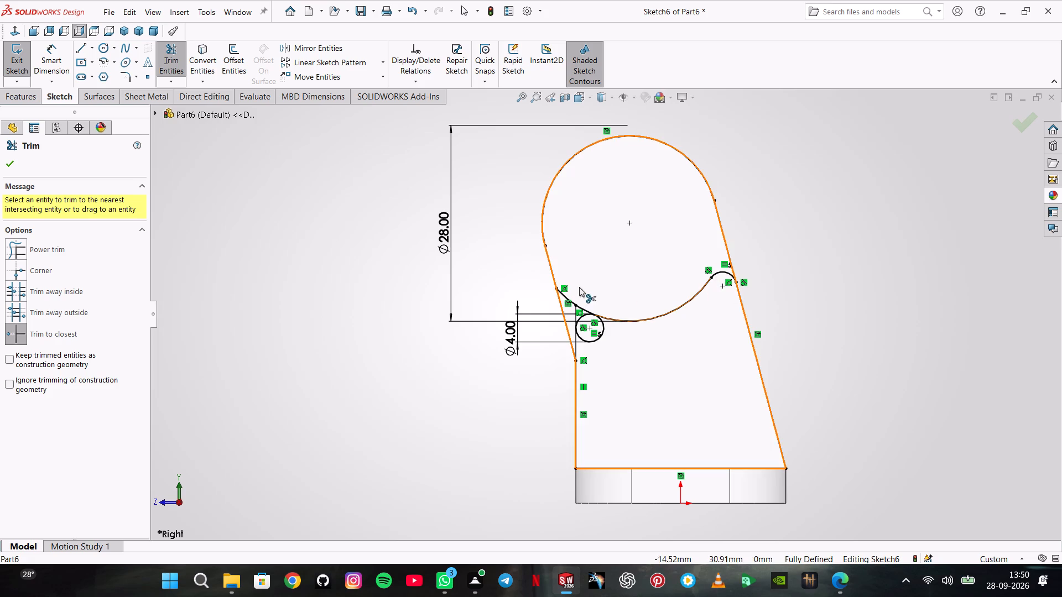
click(566, 296)
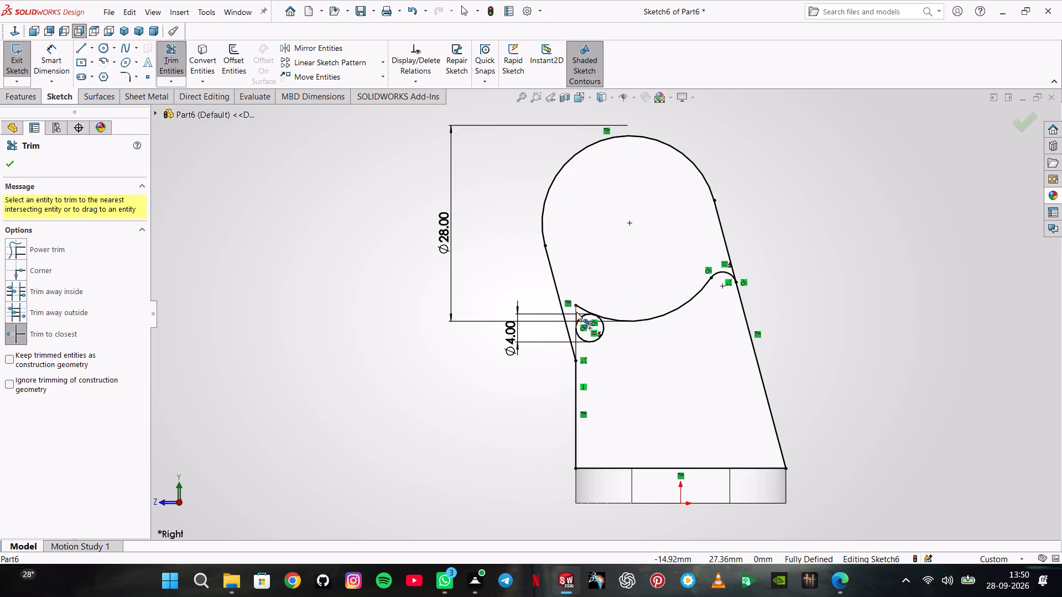
click(576, 312)
click(581, 308)
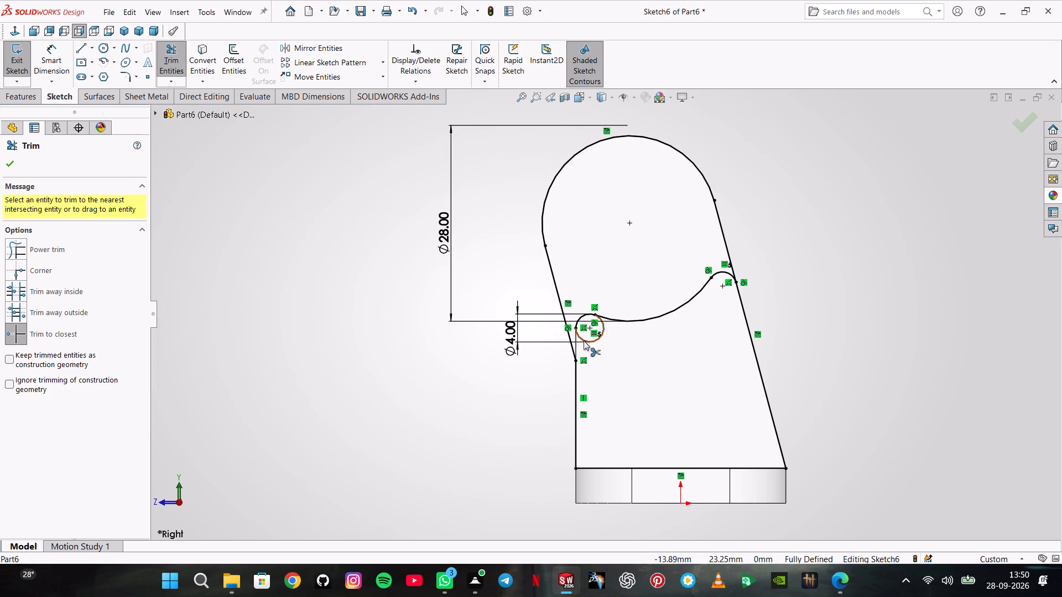
click(584, 341)
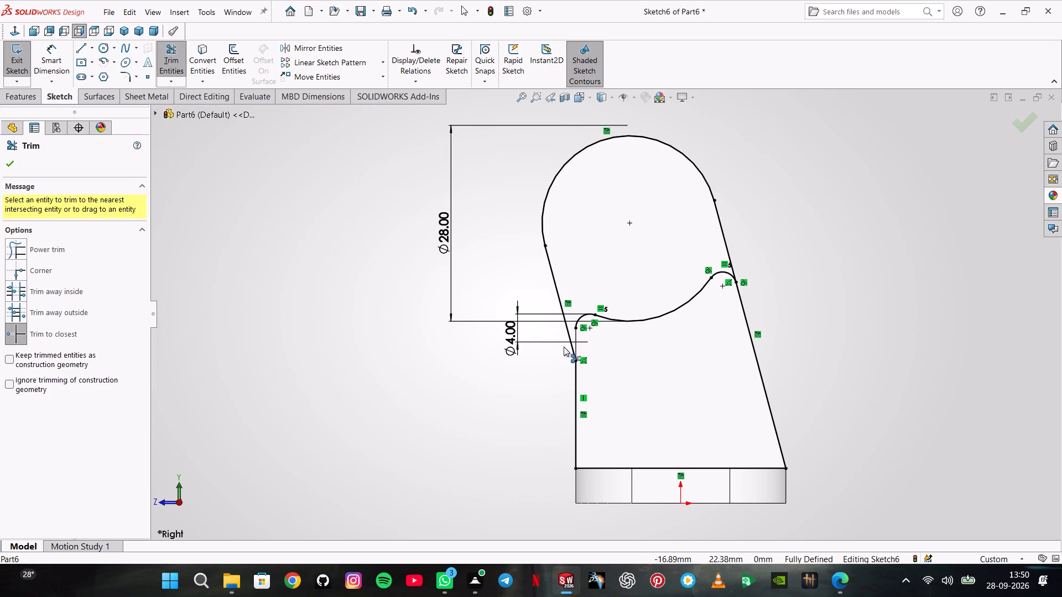
click(561, 307)
click(545, 206)
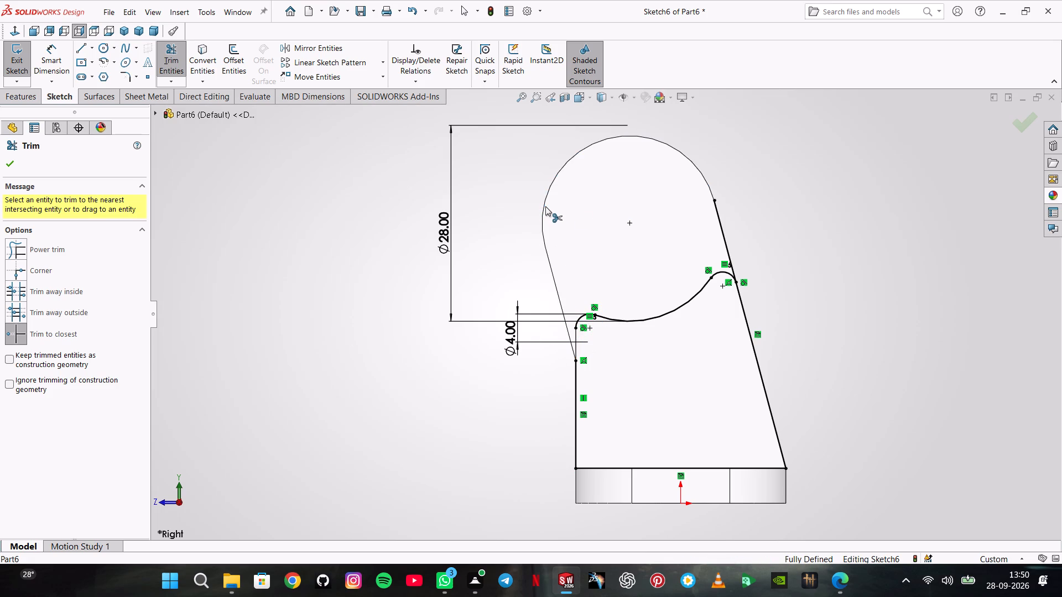
click(716, 212)
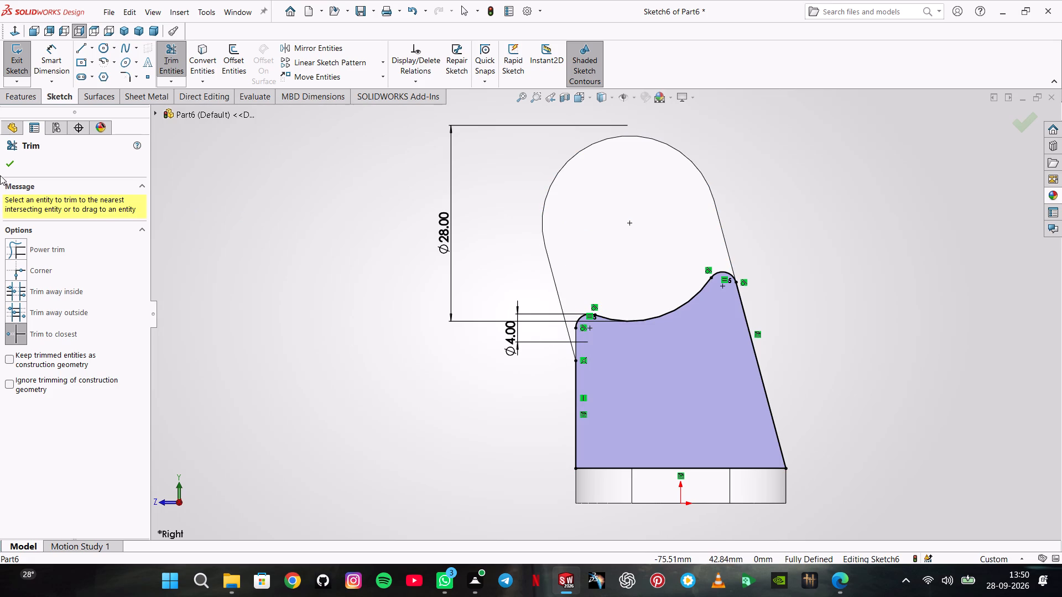
click(4, 162)
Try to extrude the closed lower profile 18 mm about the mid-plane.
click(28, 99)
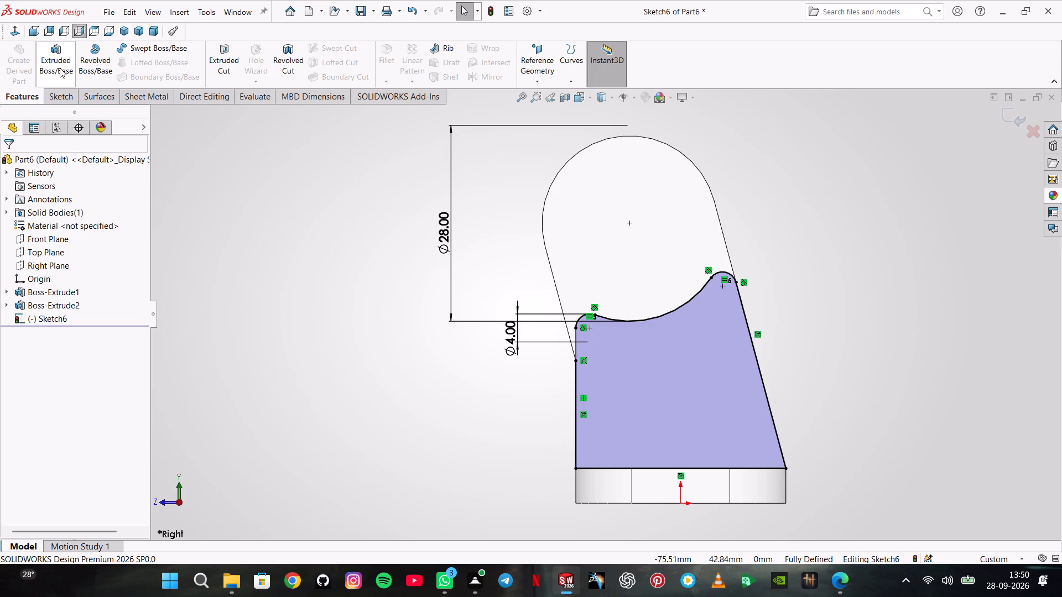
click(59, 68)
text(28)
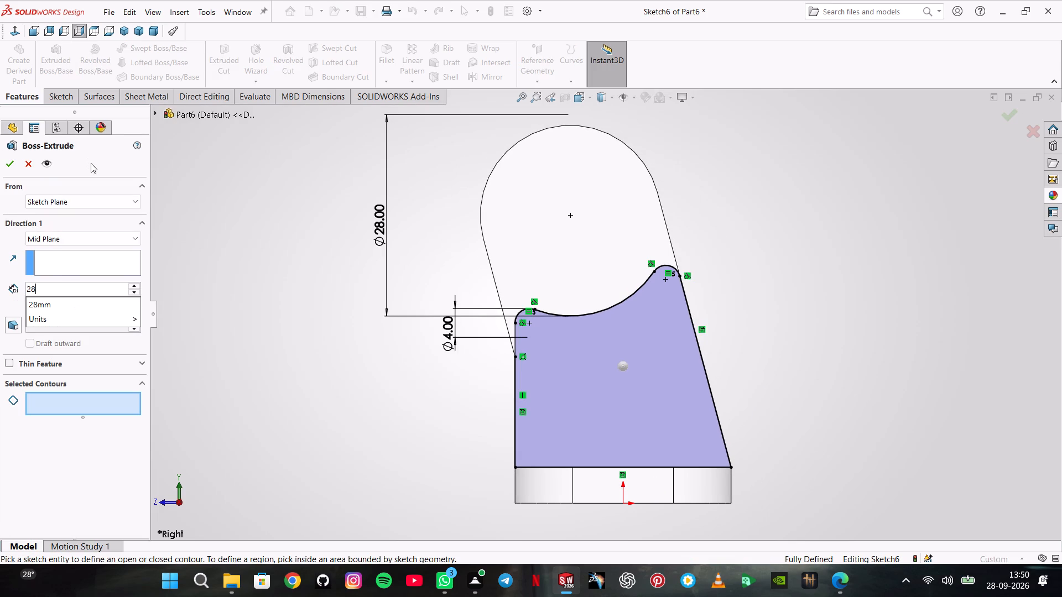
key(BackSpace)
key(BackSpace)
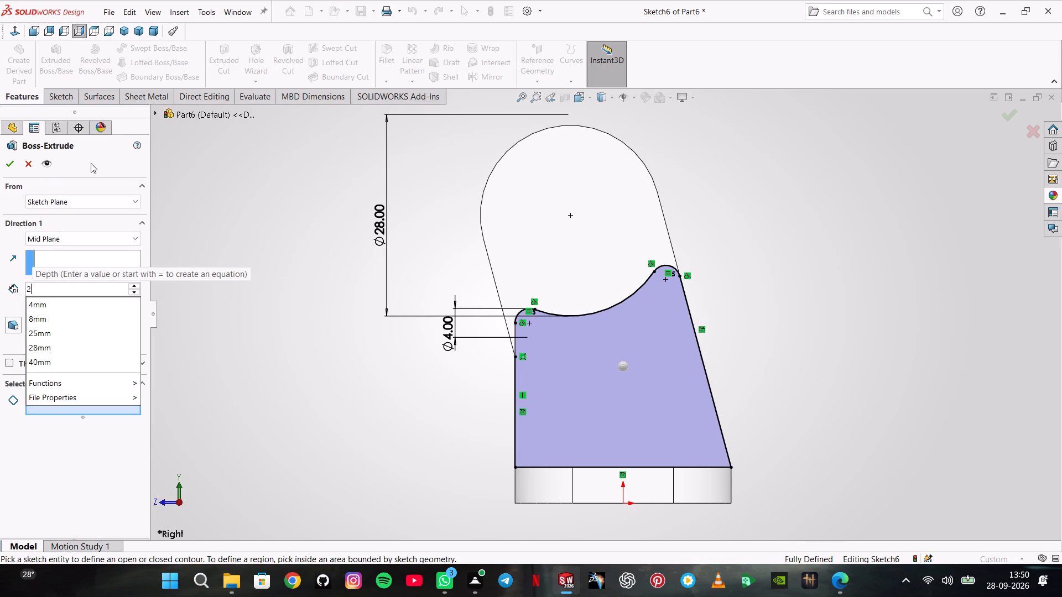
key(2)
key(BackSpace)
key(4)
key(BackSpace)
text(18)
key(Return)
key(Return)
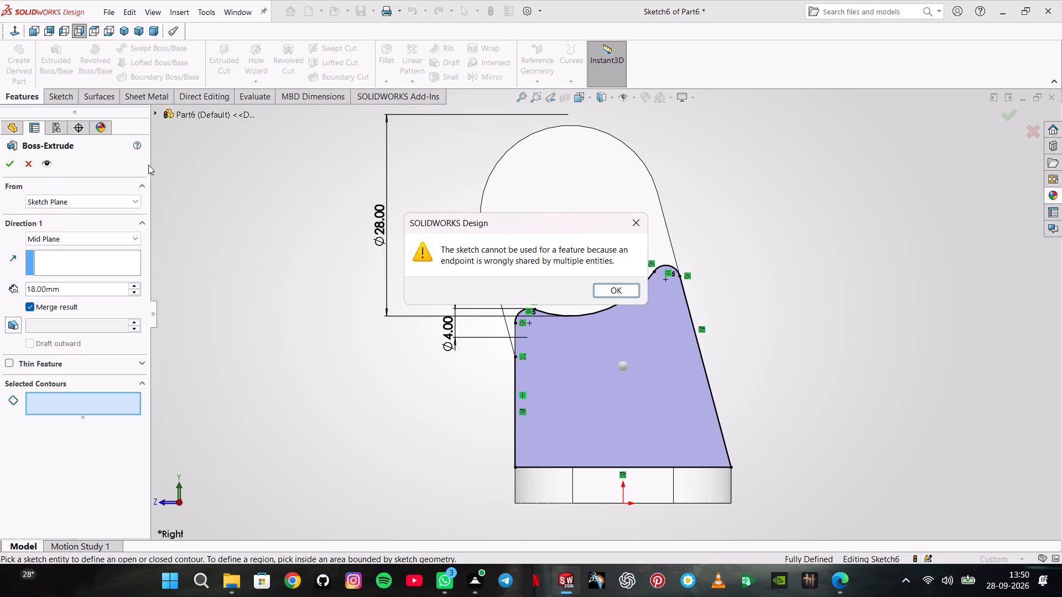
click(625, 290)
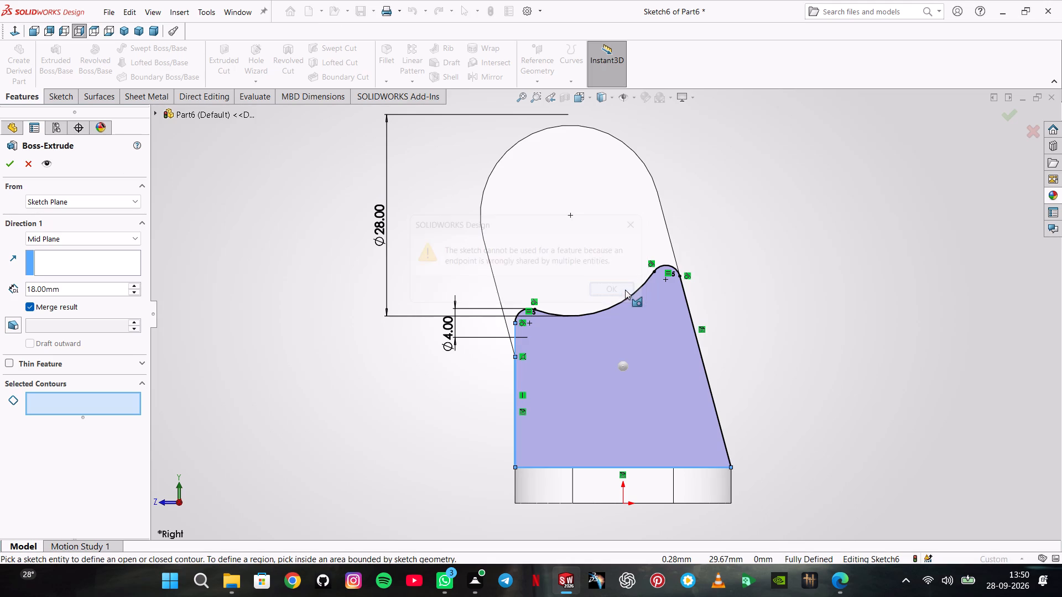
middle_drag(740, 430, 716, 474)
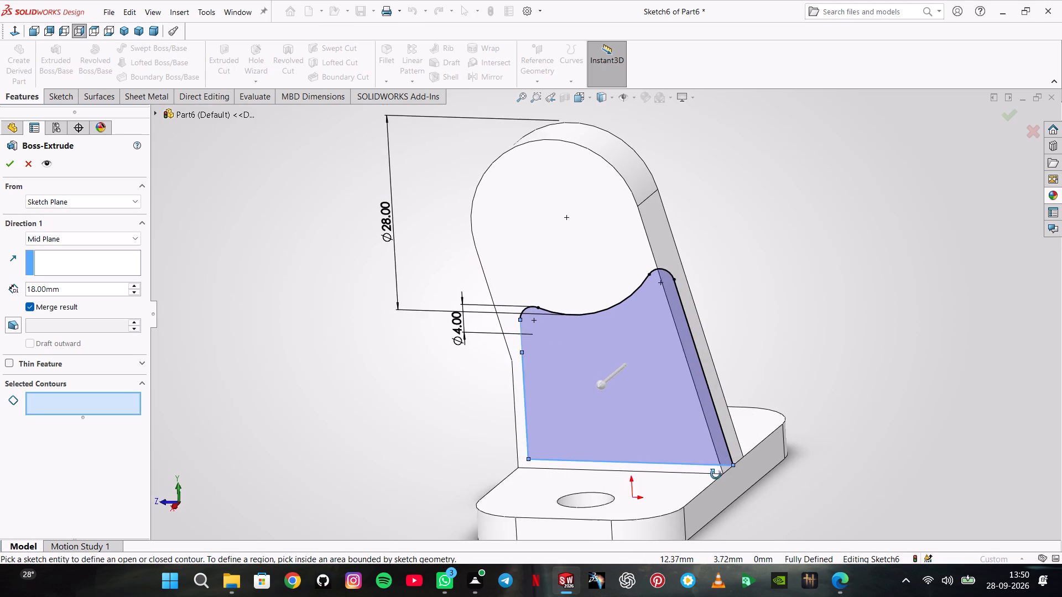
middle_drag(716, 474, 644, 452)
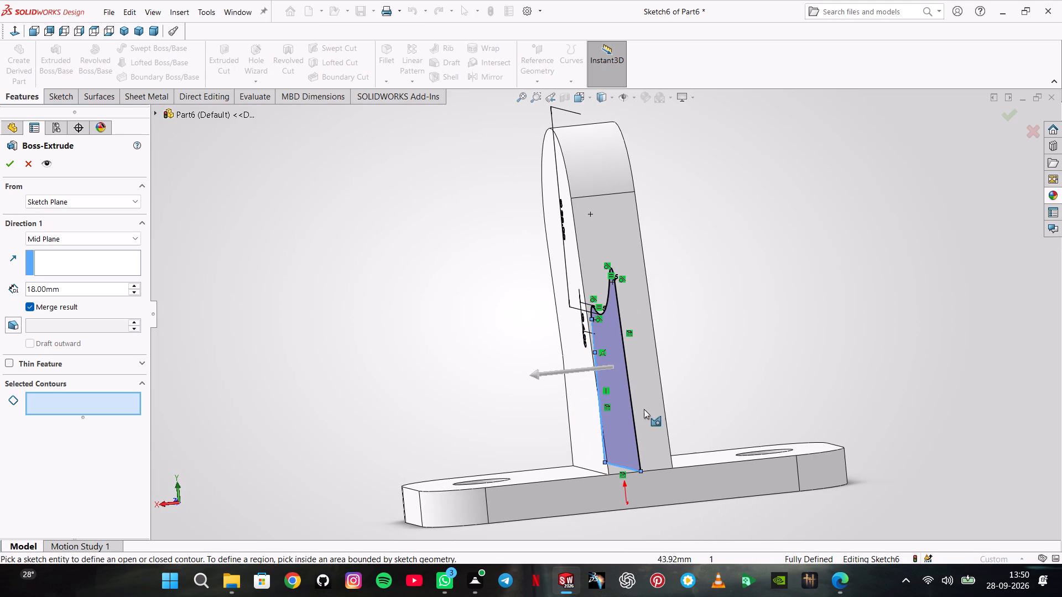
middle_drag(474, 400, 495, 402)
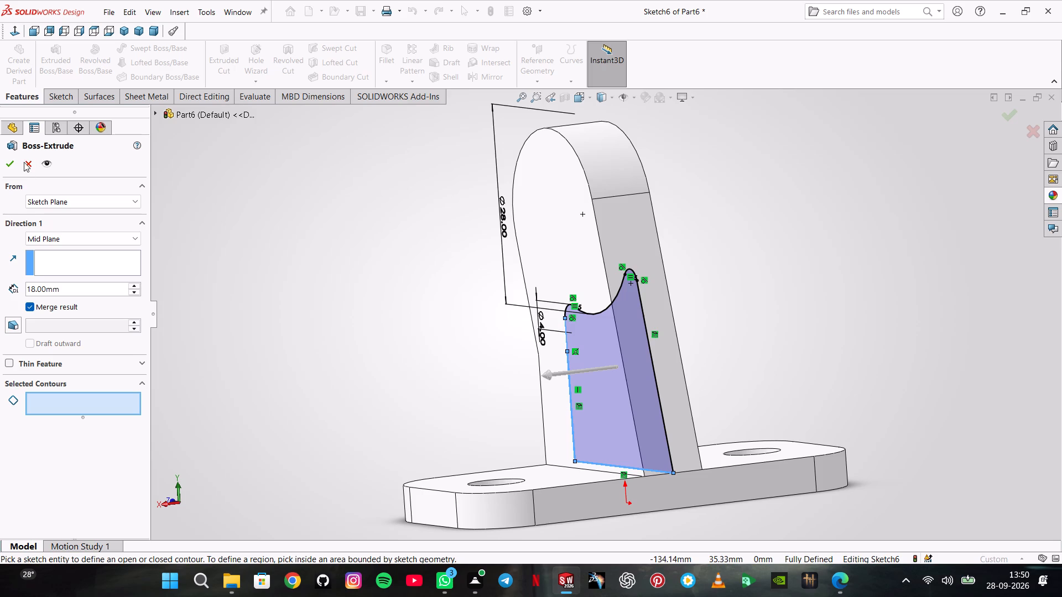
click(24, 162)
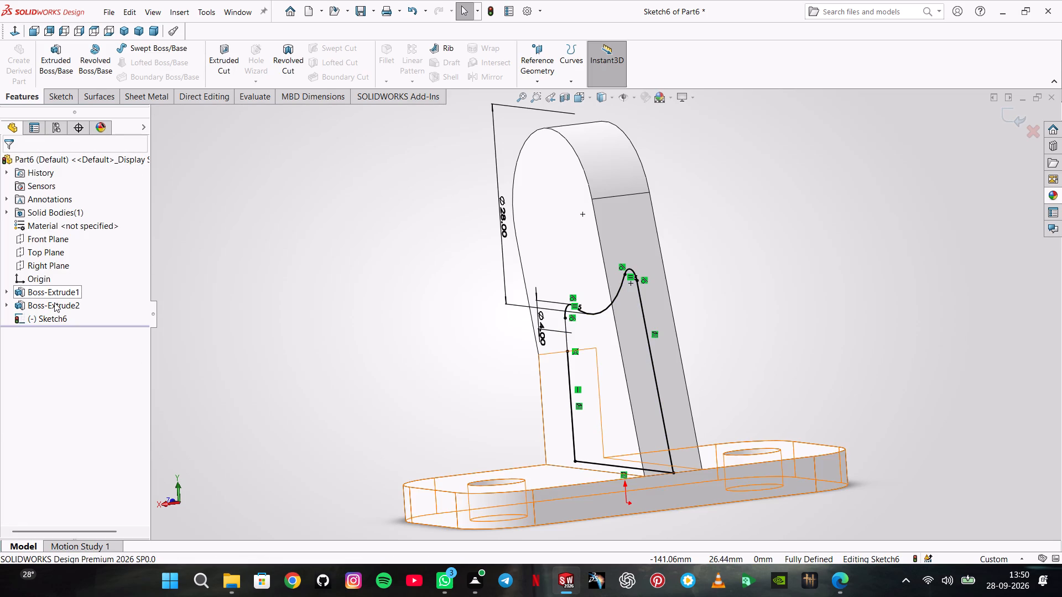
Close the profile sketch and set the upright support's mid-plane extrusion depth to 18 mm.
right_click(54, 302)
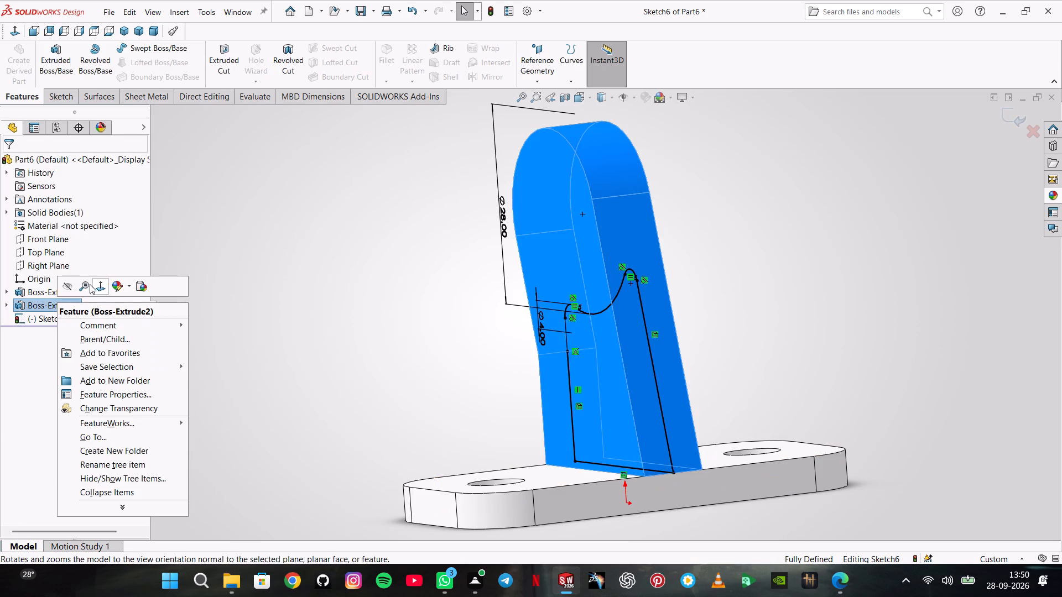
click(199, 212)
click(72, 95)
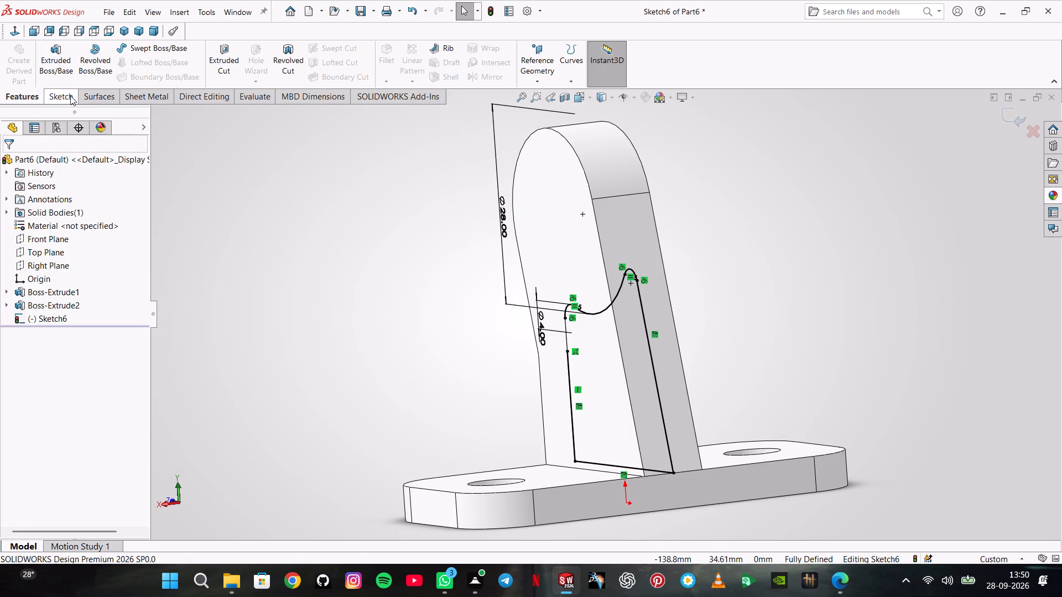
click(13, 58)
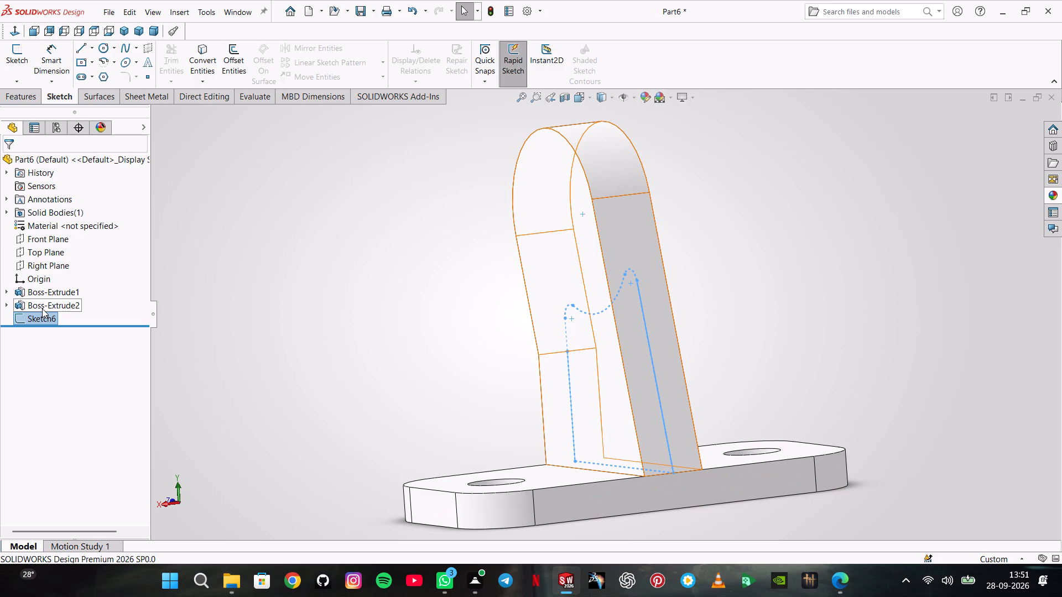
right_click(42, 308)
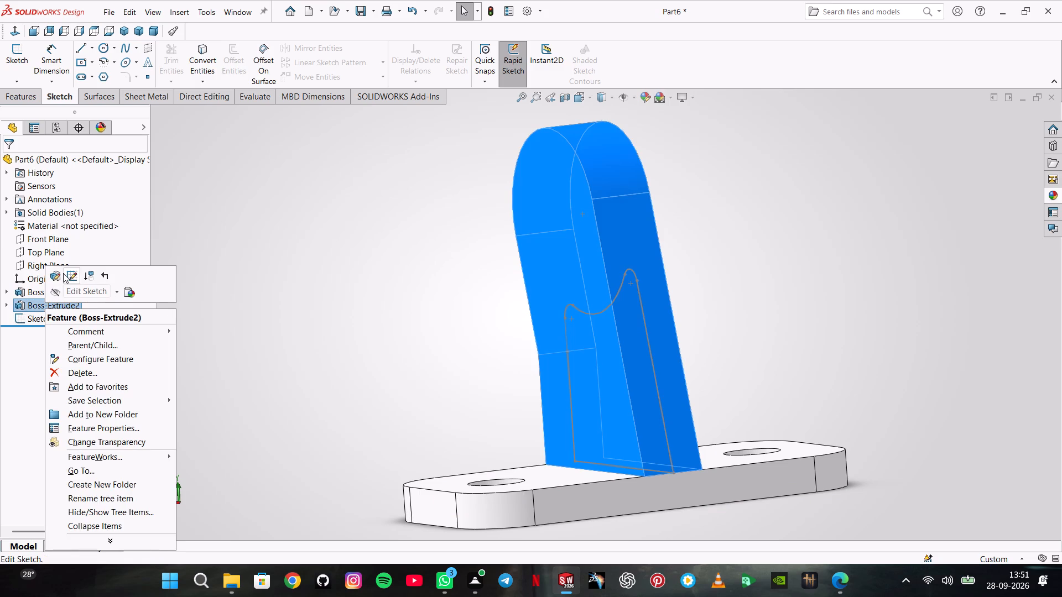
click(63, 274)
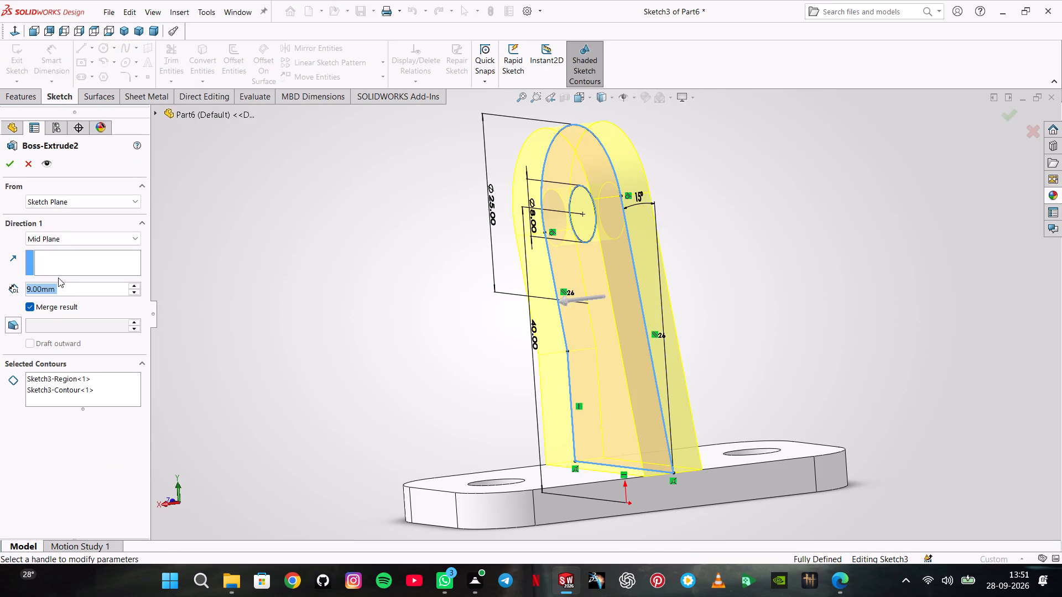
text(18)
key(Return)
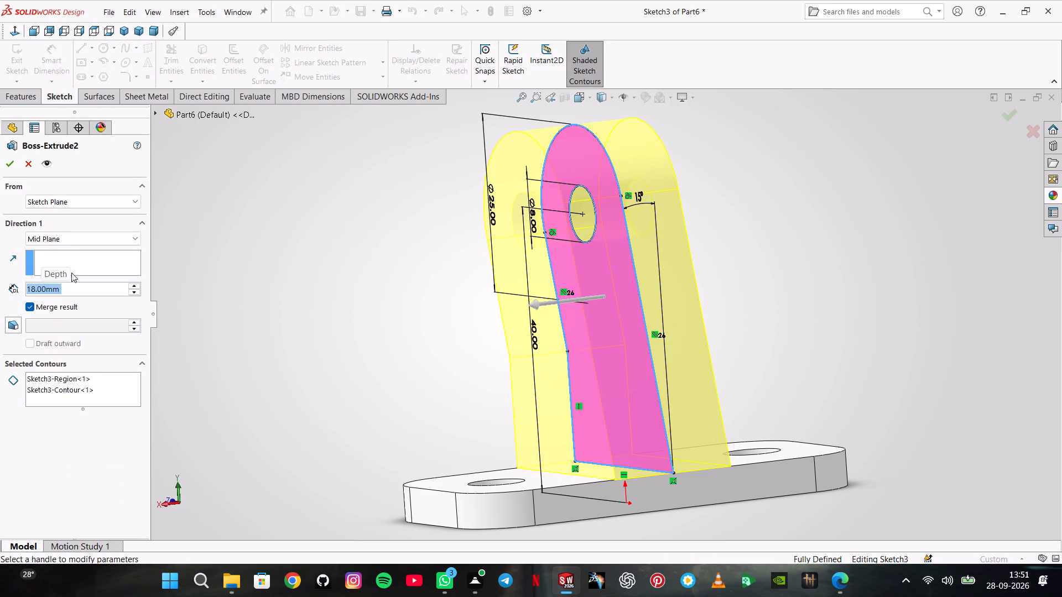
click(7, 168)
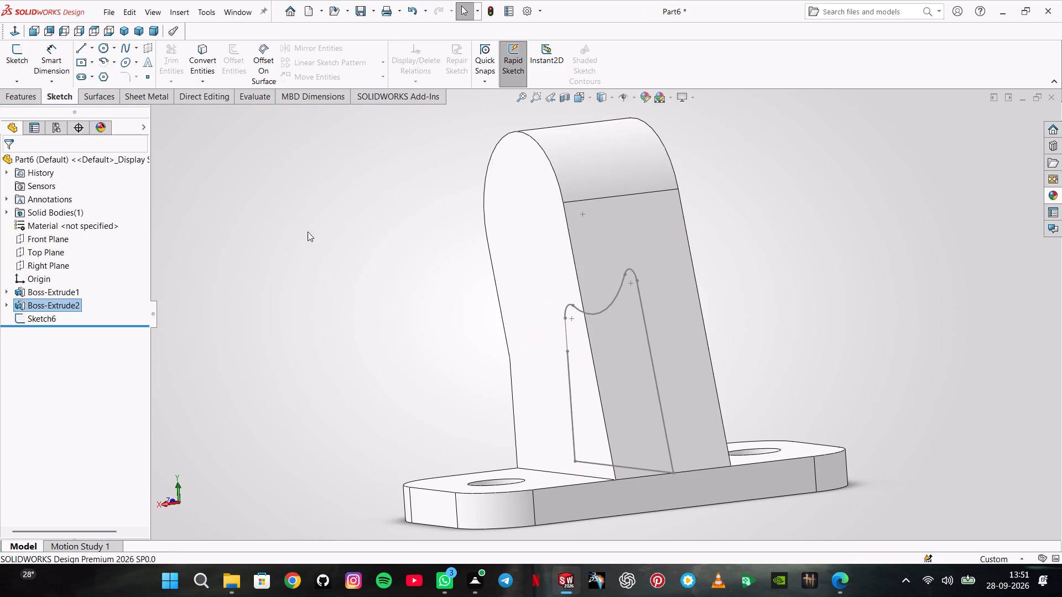
Undo the support depth change and the profile trims back to the full 28 mm and 4 mm circles, and close the sketch.
right_click(47, 318)
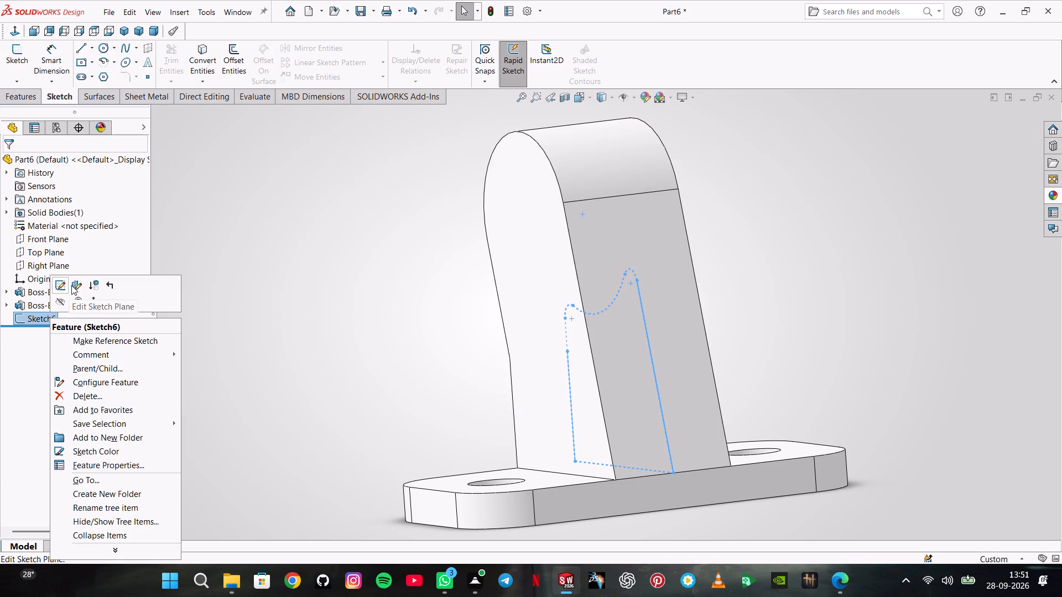
click(65, 287)
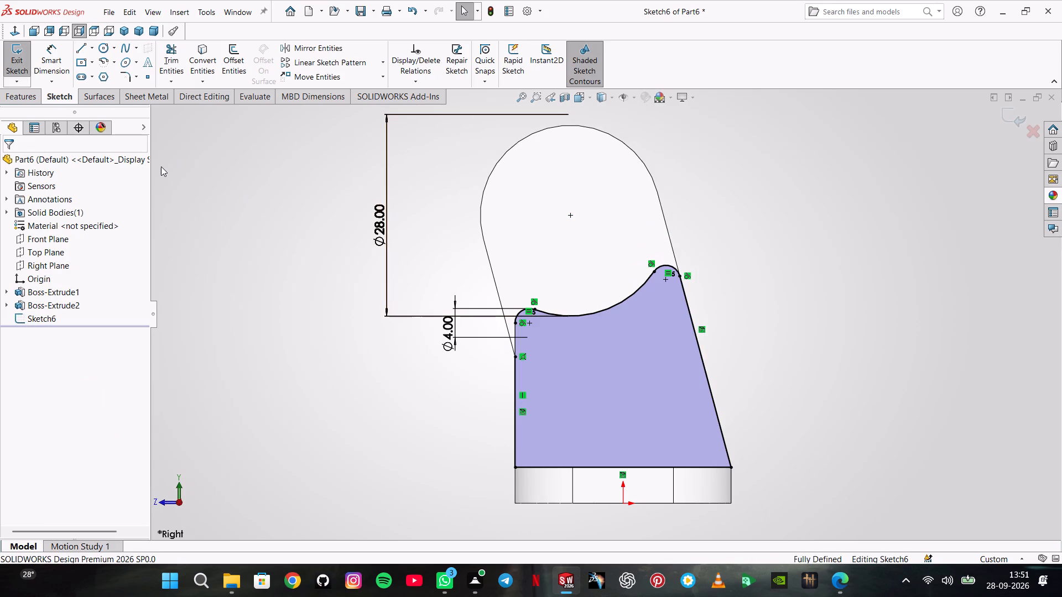
key(ctrl+z)
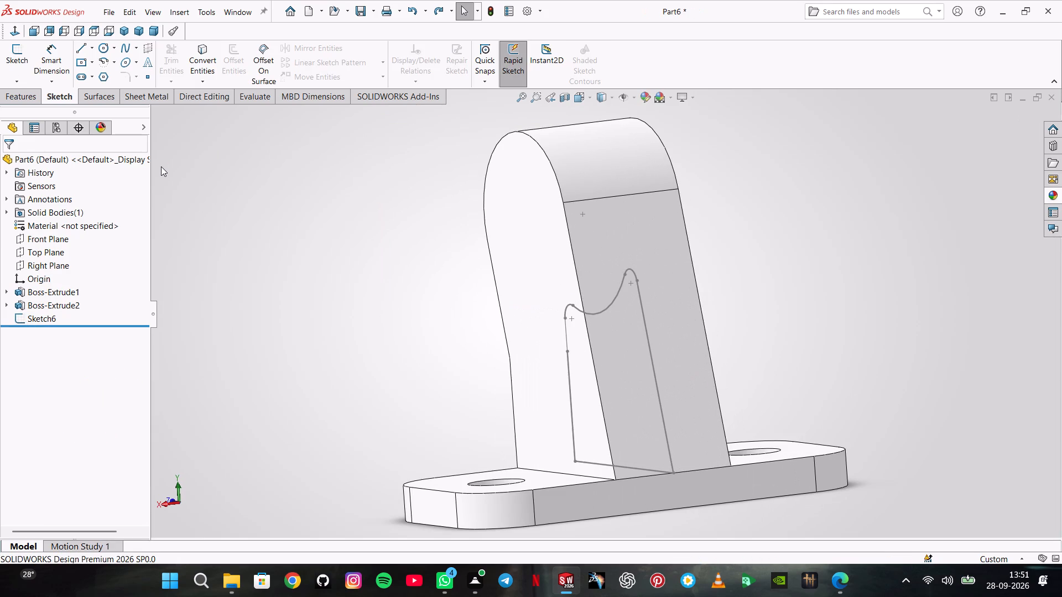
key(ctrl+z)
key(ctrl+z)
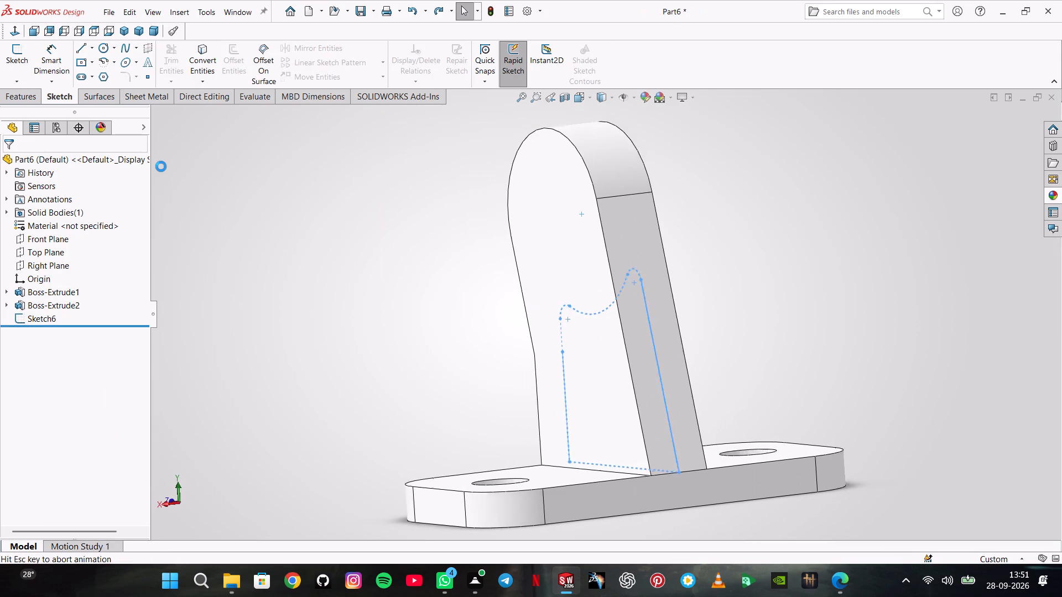
key(ctrl+z)
key(ctrl+z)
key(ctrl+z)
key(ctrl+z)
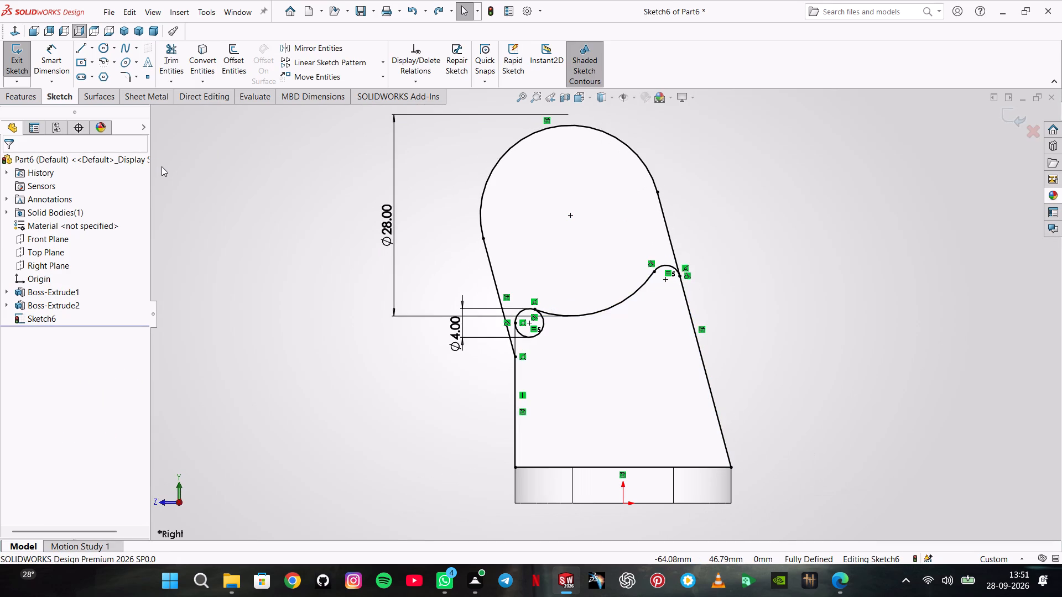
key(ctrl+z)
key(ctrl+z)
key(ctrl+z)
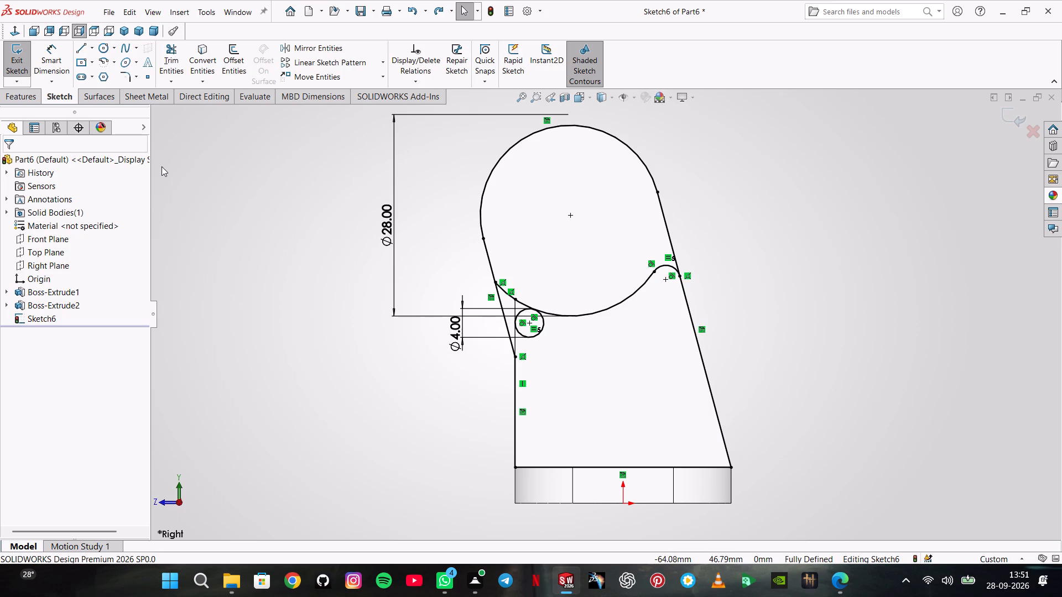
key(ctrl+z)
key(ctrl+z)
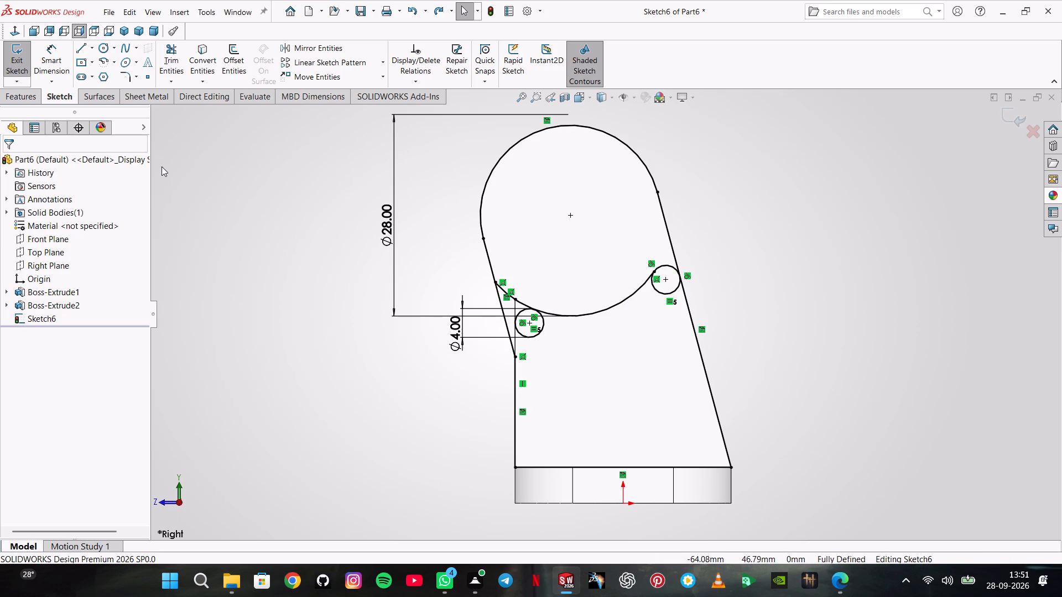
click(22, 65)
Set the upright support's mid-plane extrusion depth to 18 mm.
right_click(67, 302)
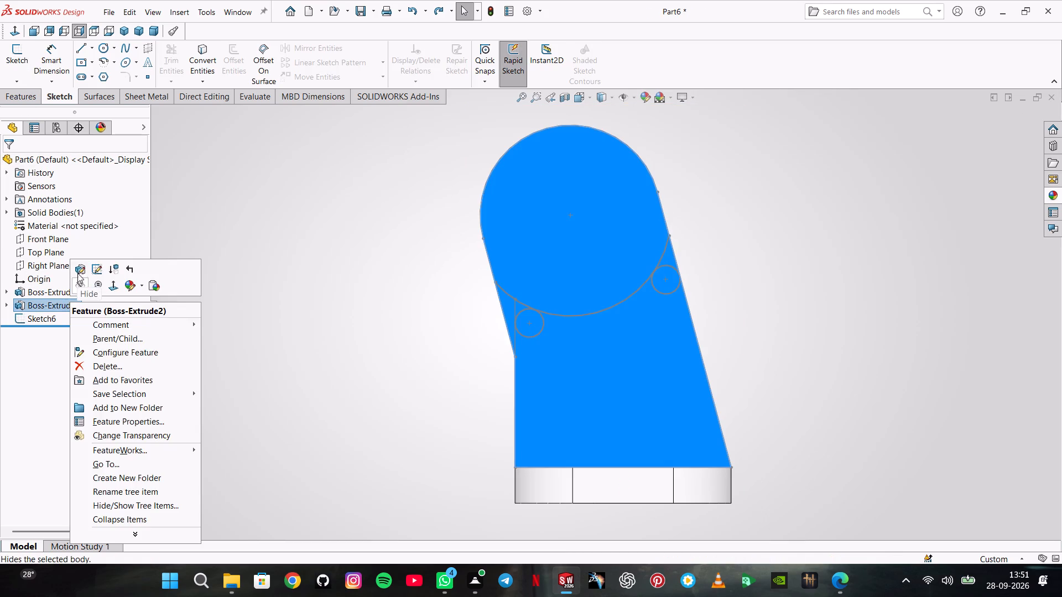
click(79, 268)
text(18)
key(Return)
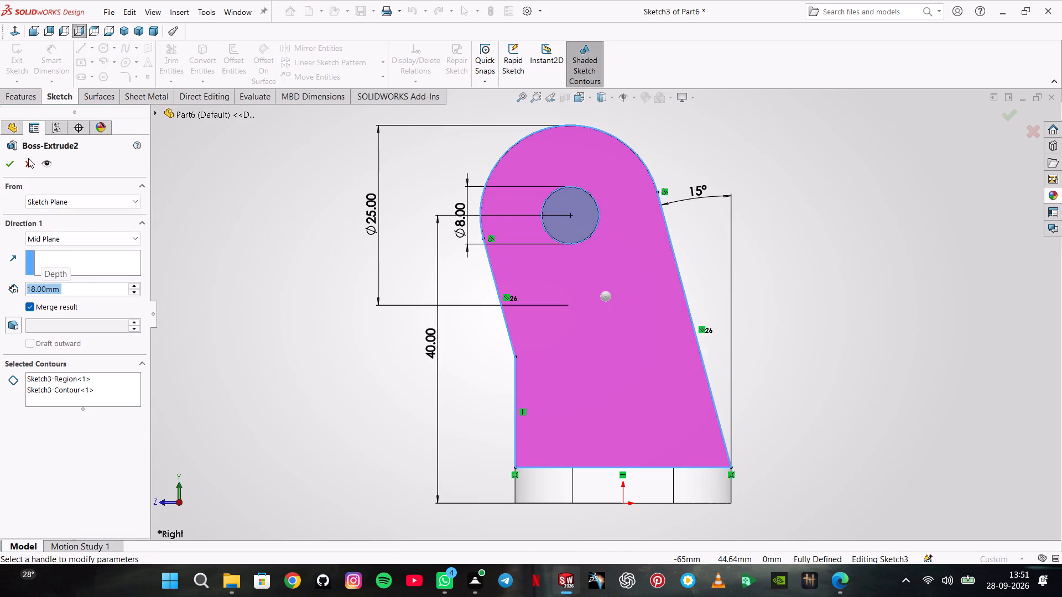
click(17, 160)
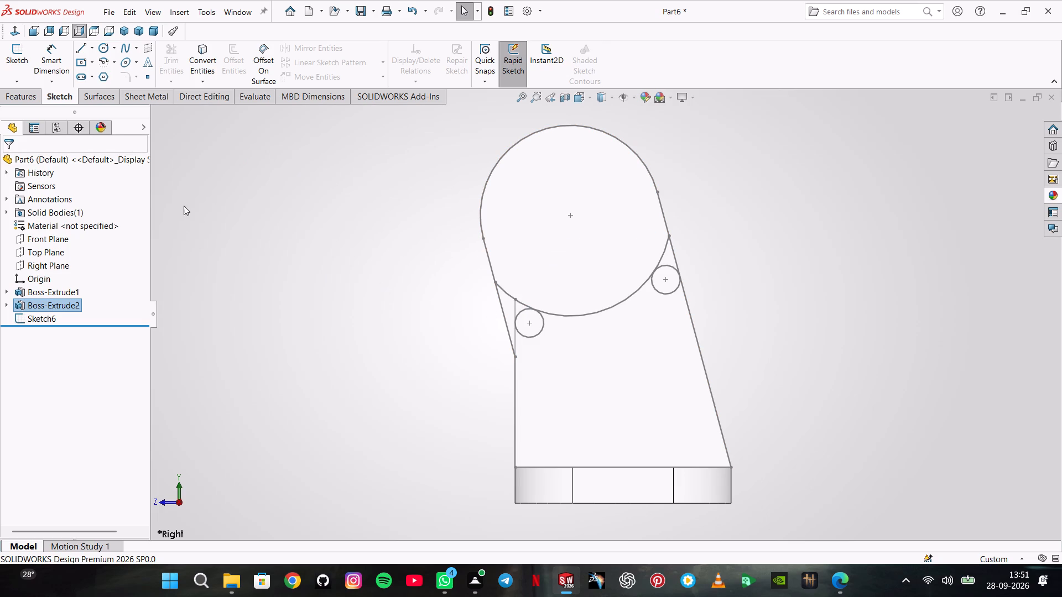
In the profile sketch, trim the 28 mm circle and both small circles to a concave arc with rounded tips between the support's edges.
right_click(48, 313)
click(59, 280)
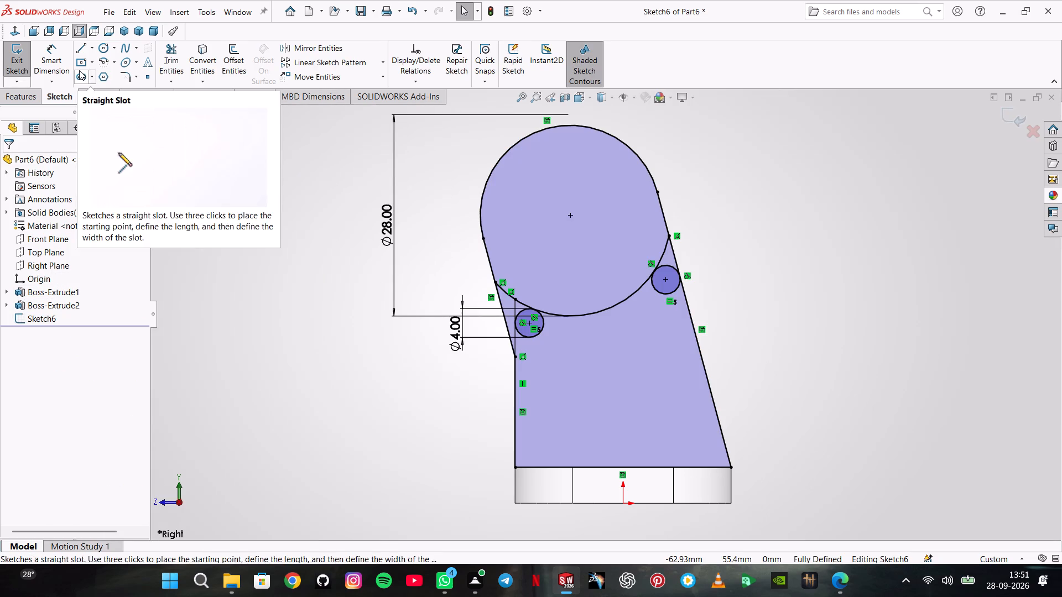
click(159, 51)
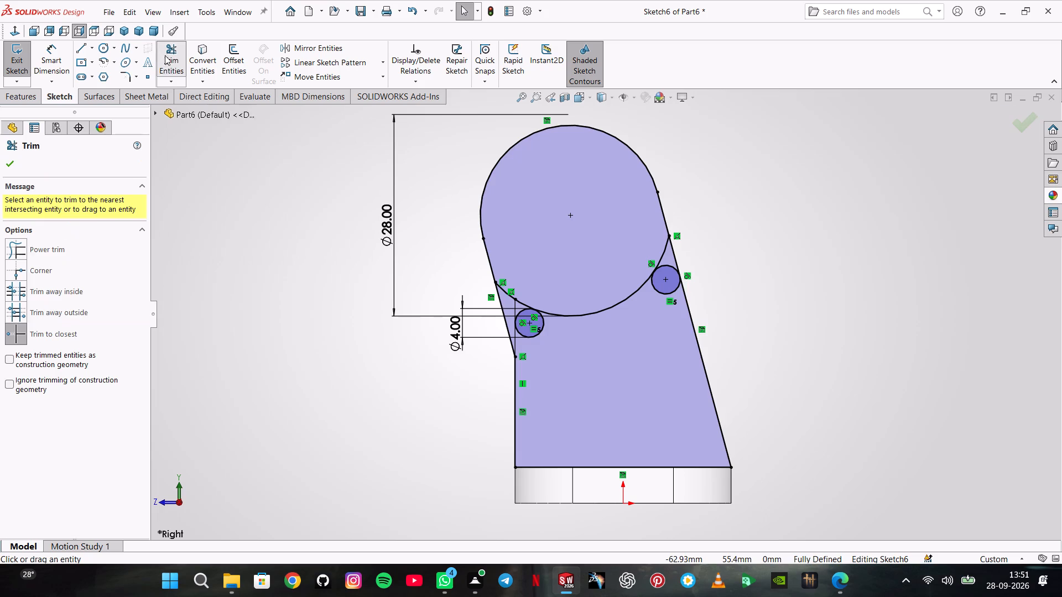
click(503, 290)
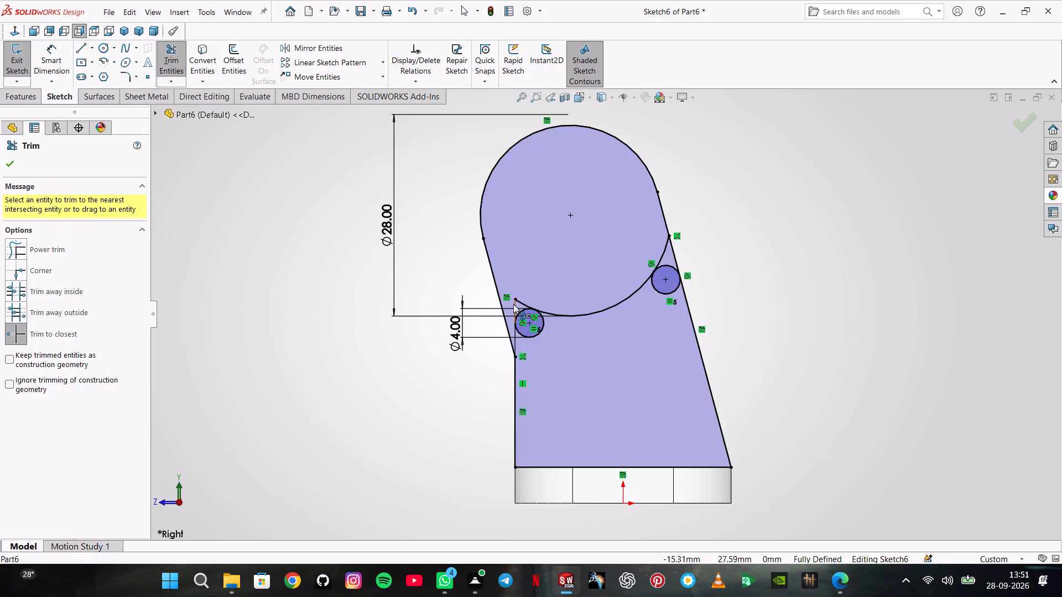
click(513, 304)
click(522, 333)
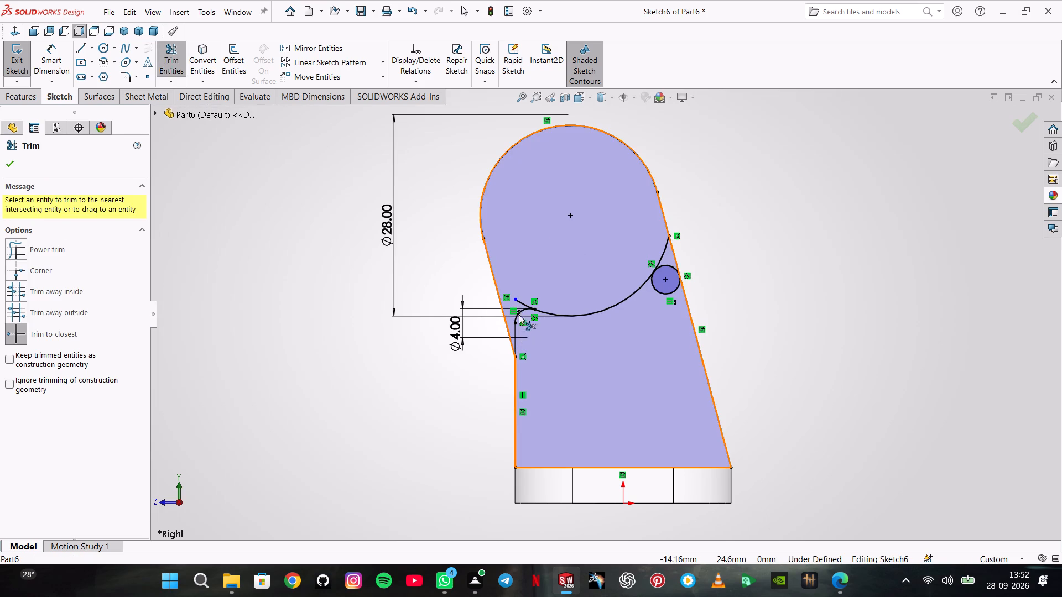
click(520, 301)
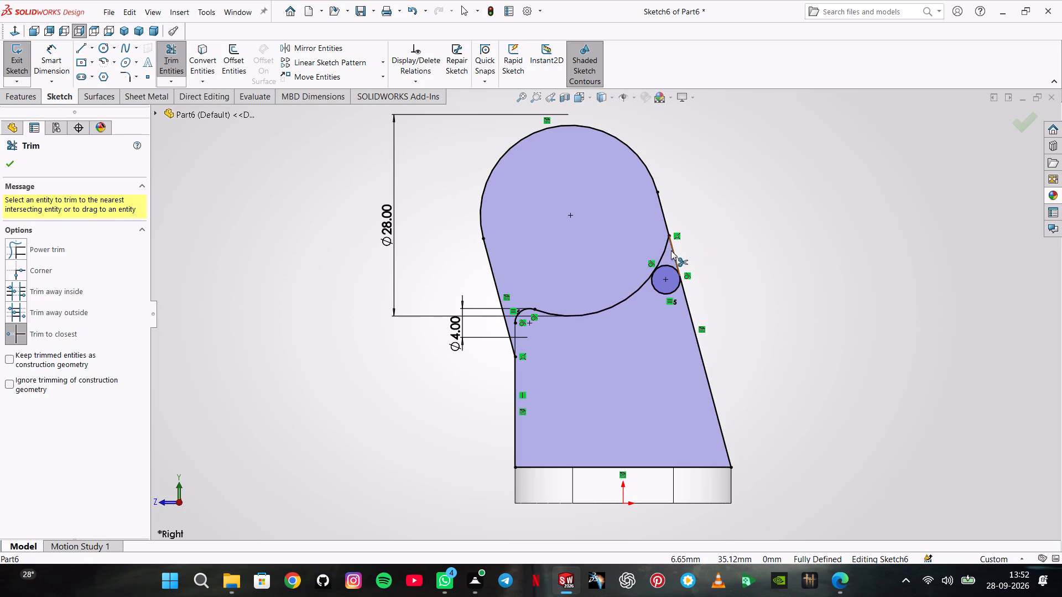
click(667, 250)
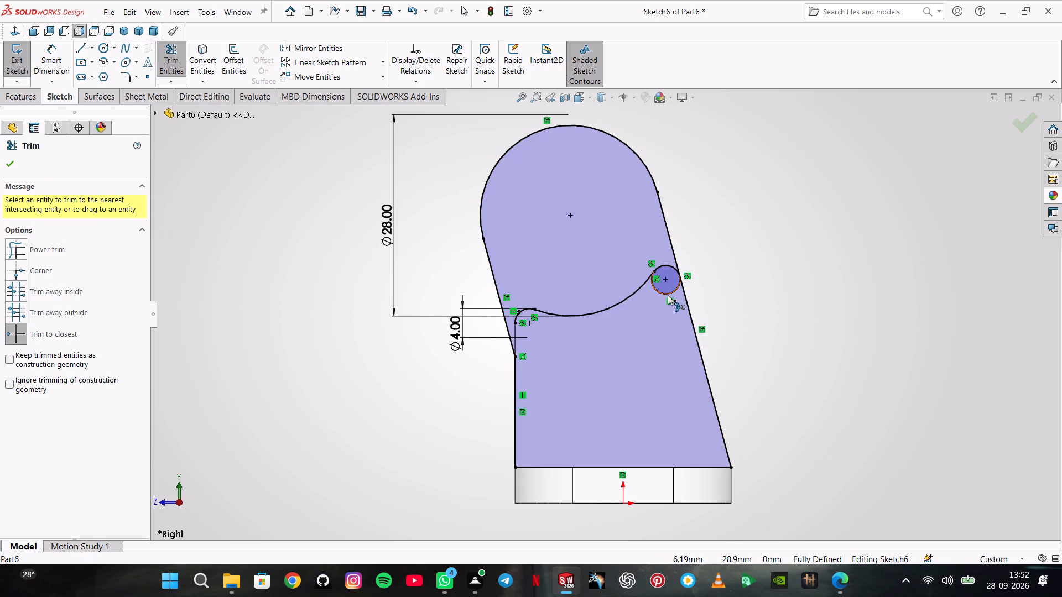
click(668, 295)
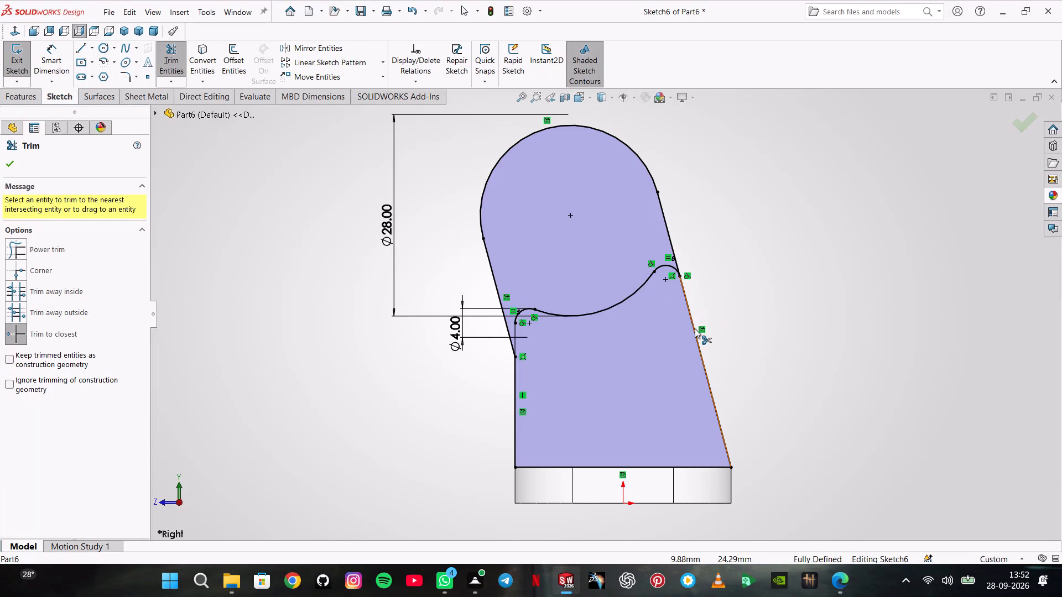
Trim away the support's lower slanted, vertical and bottom lines, leaving only the closed head profile above the concave arc.
click(695, 328)
click(516, 380)
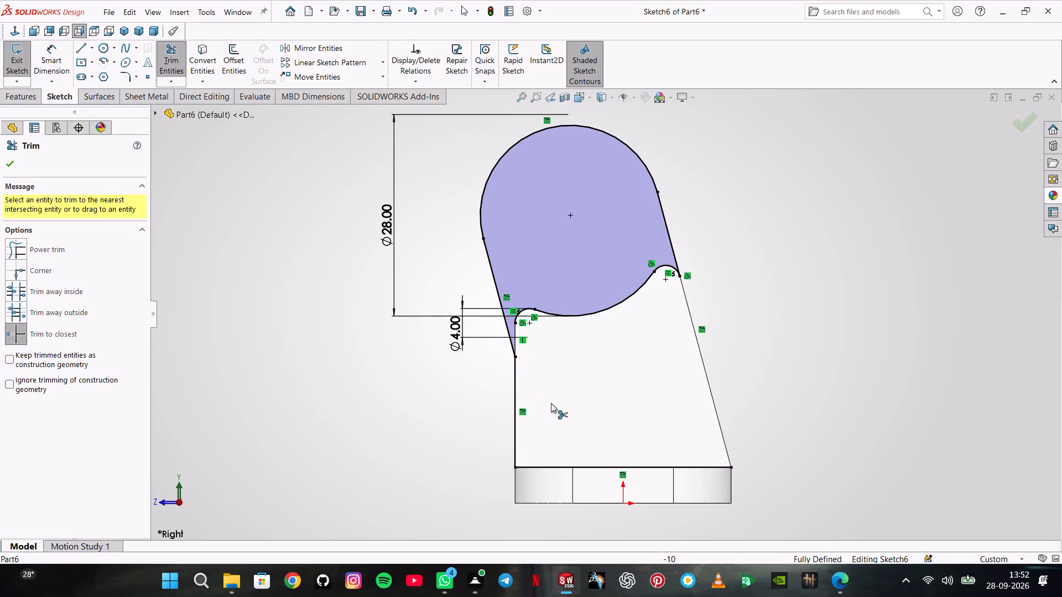
click(516, 390)
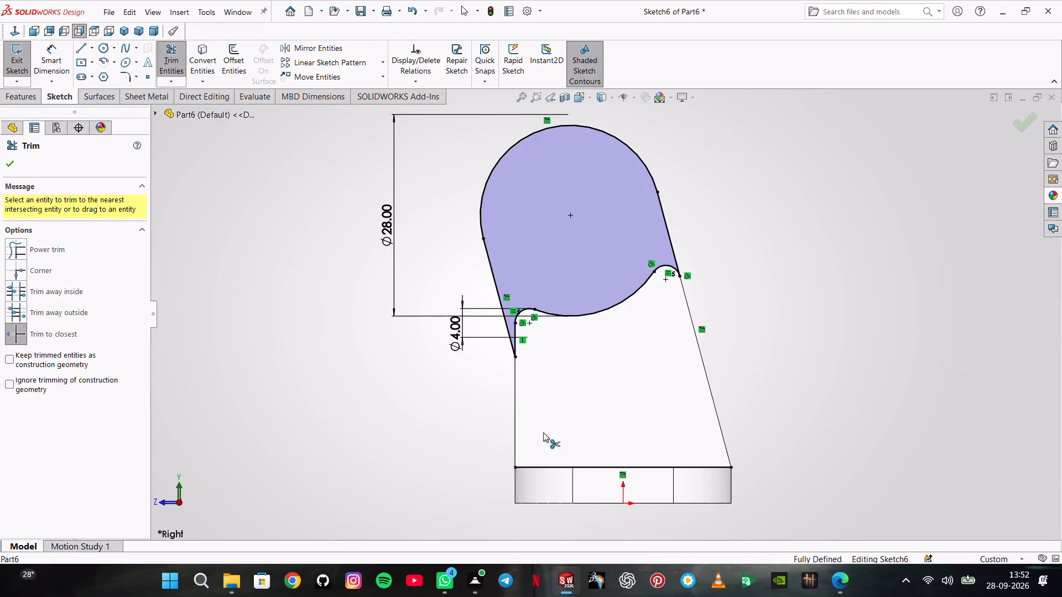
click(577, 469)
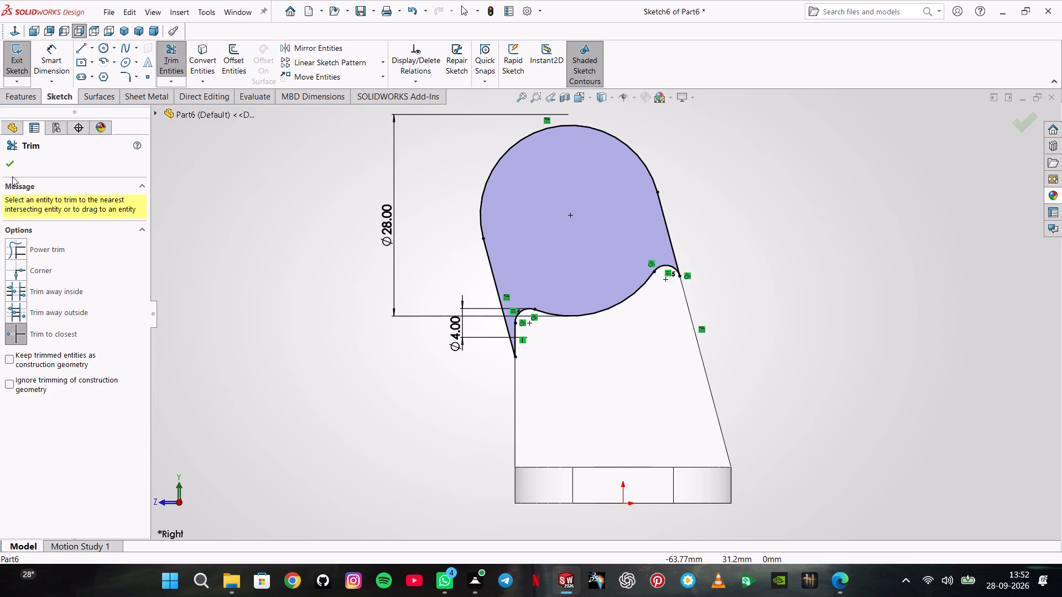
click(7, 164)
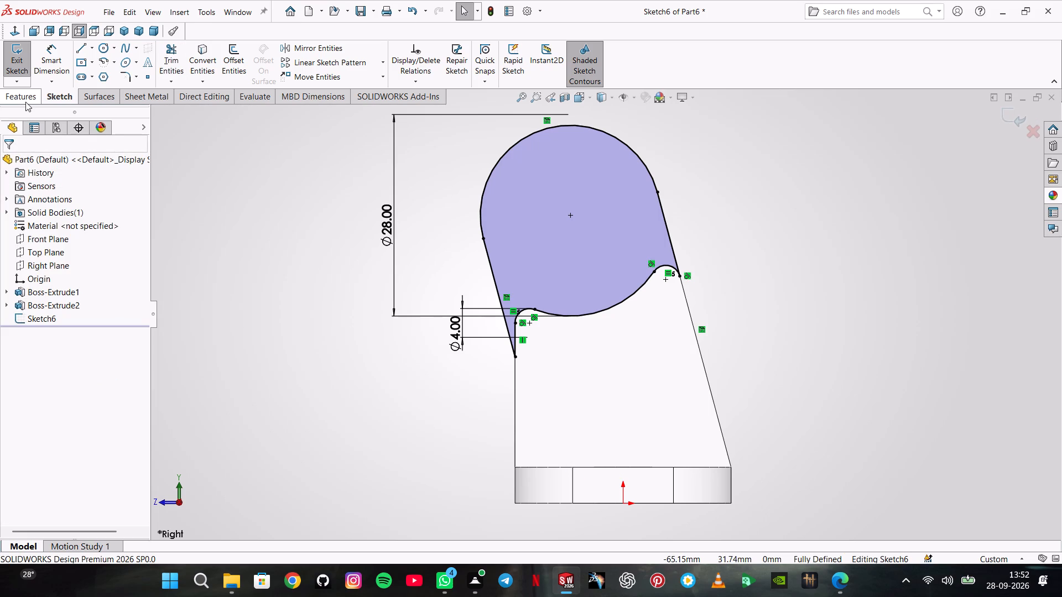
Extrude the head profile 68 mm from the mid plane, merged with the upright support.
click(25, 102)
middle_drag(335, 134, 304, 167)
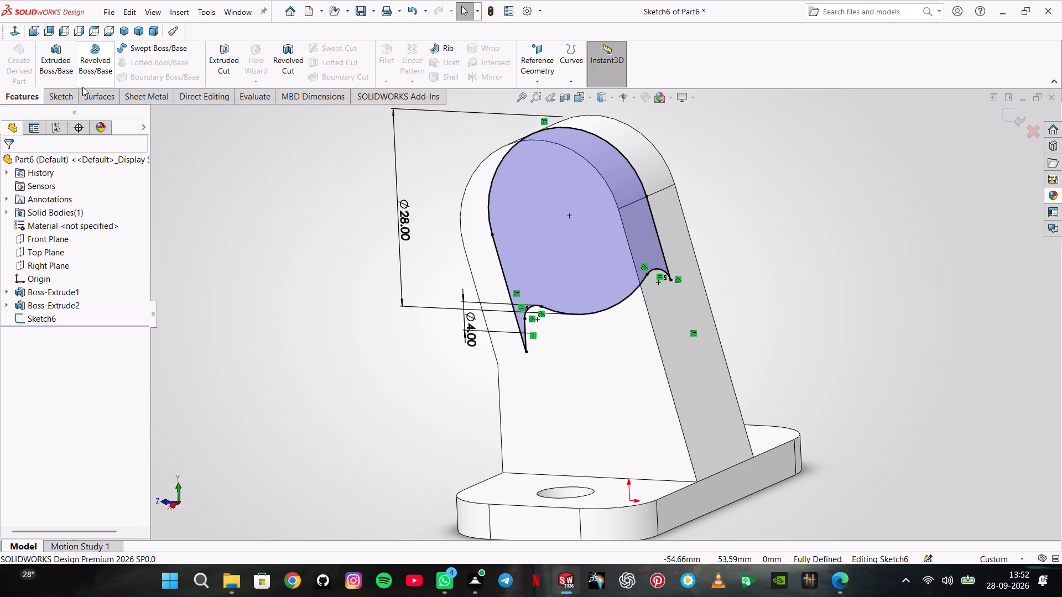
click(75, 67)
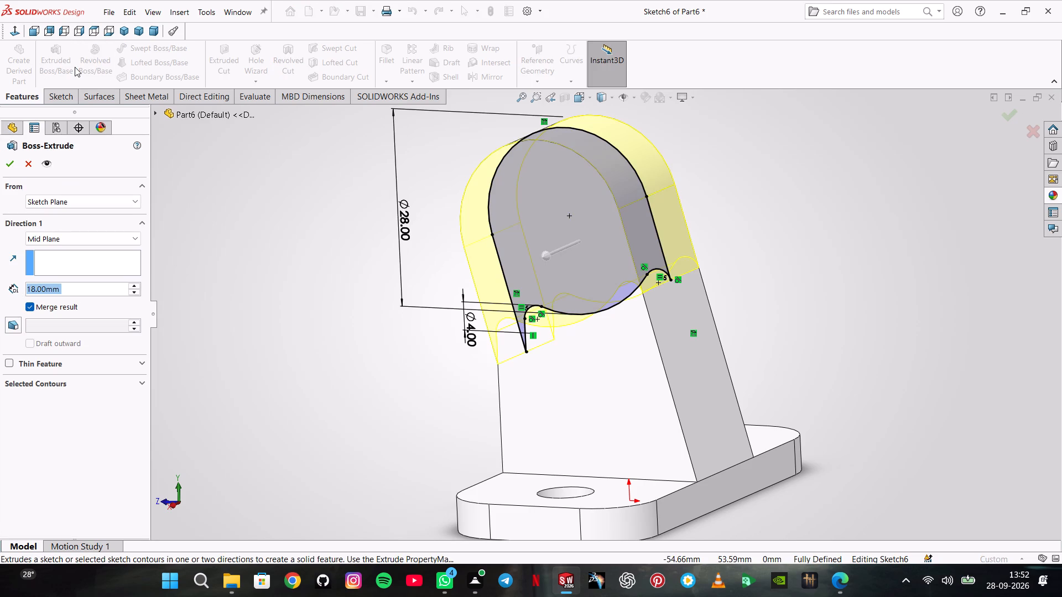
triple_click(134, 287)
double_click(134, 287)
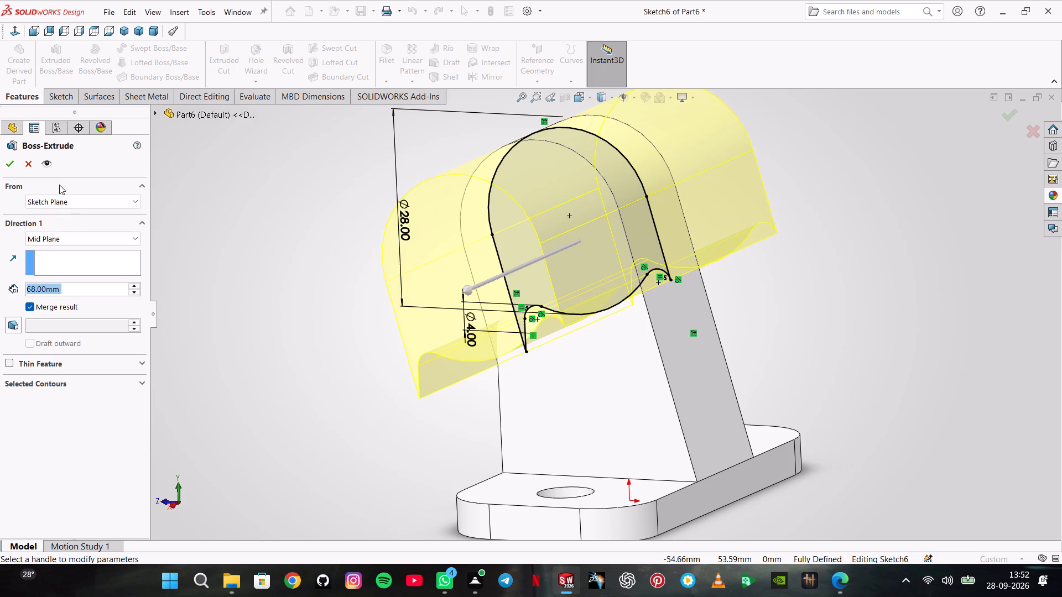
click(13, 160)
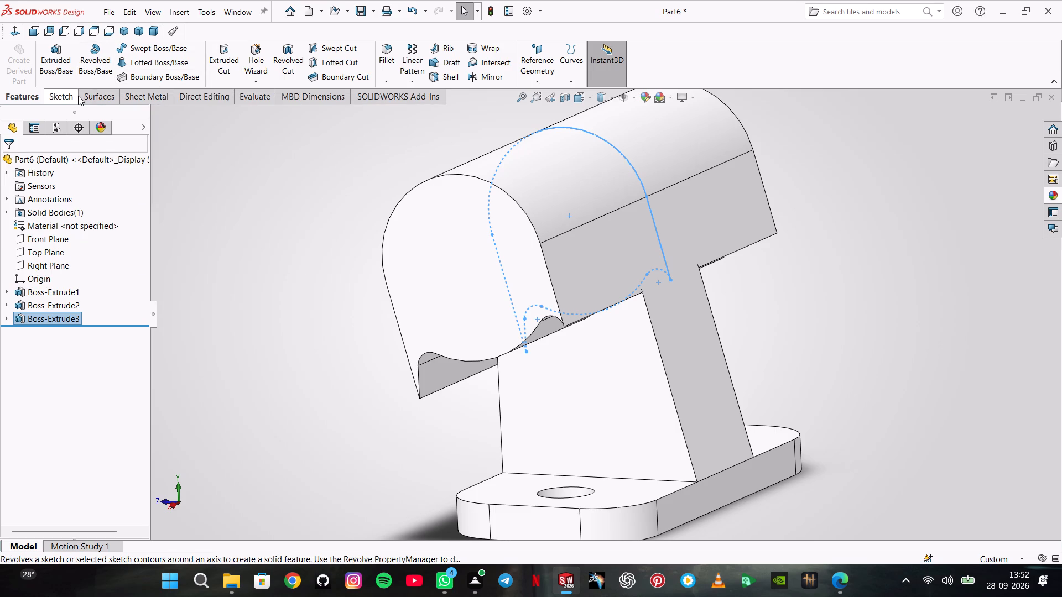
Set the head extrusion's mid-plane depth to 20 mm.
right_click(48, 317)
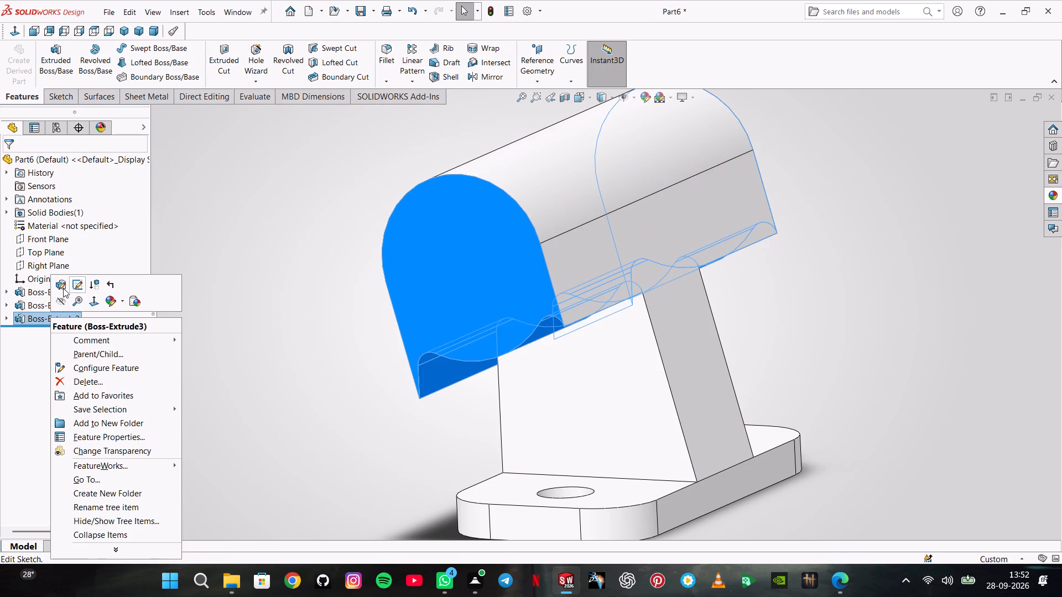
click(63, 288)
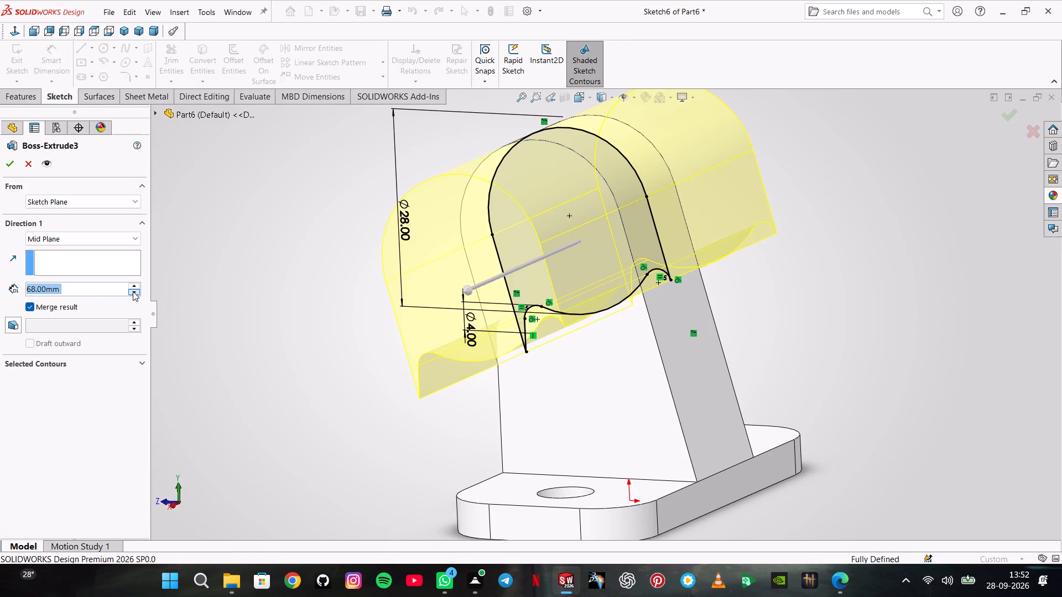
double_click(133, 291)
click(133, 291)
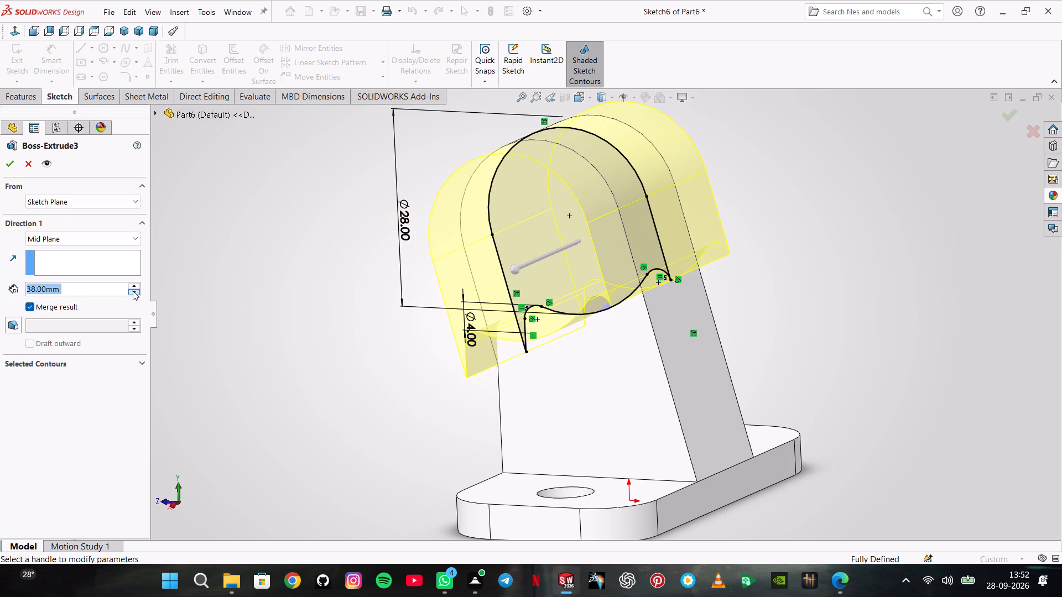
click(133, 291)
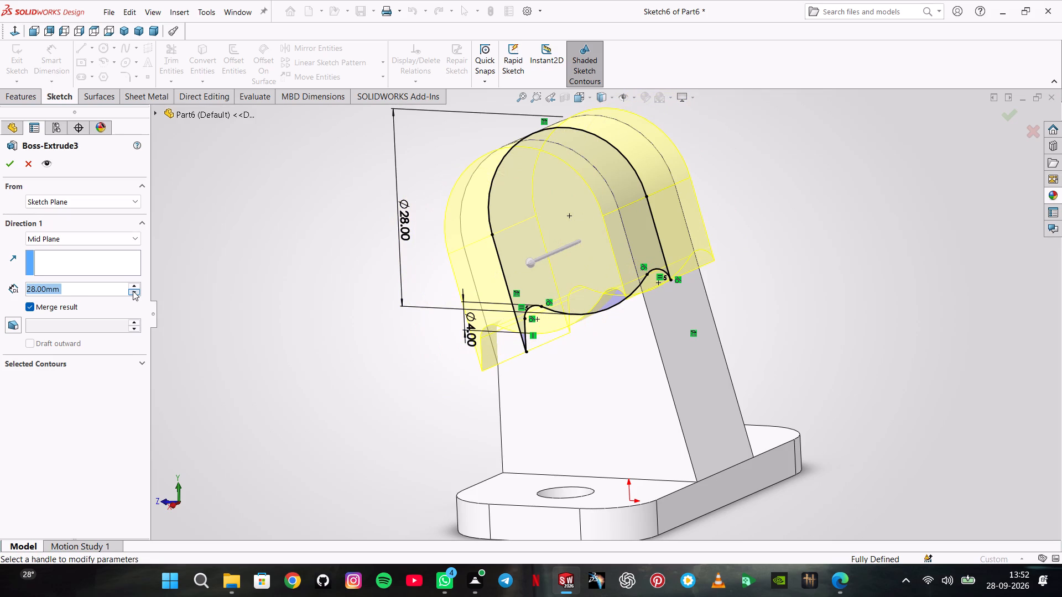
click(133, 291)
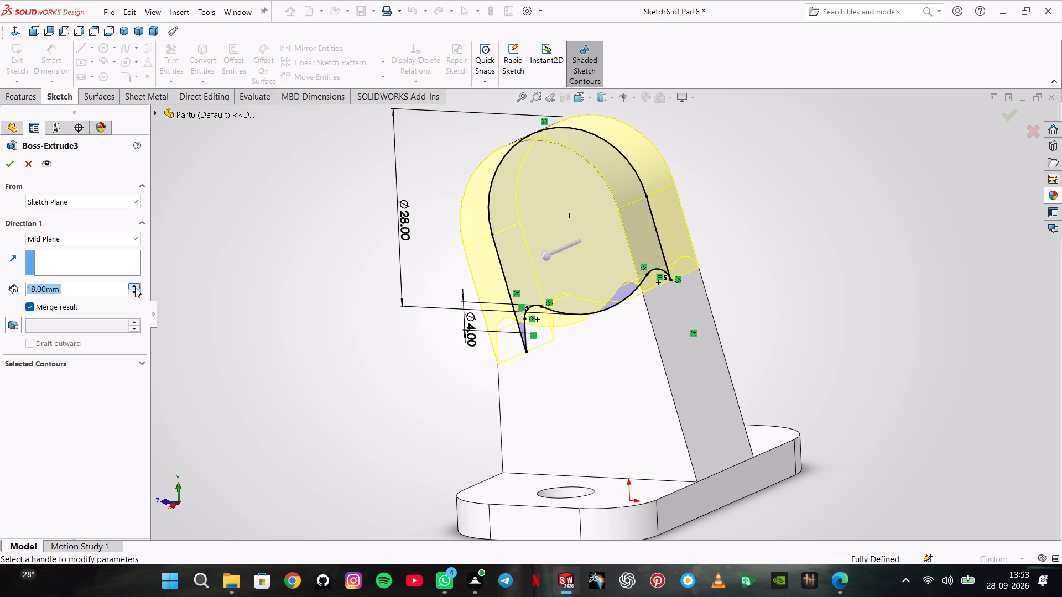
text(20)
key(Return)
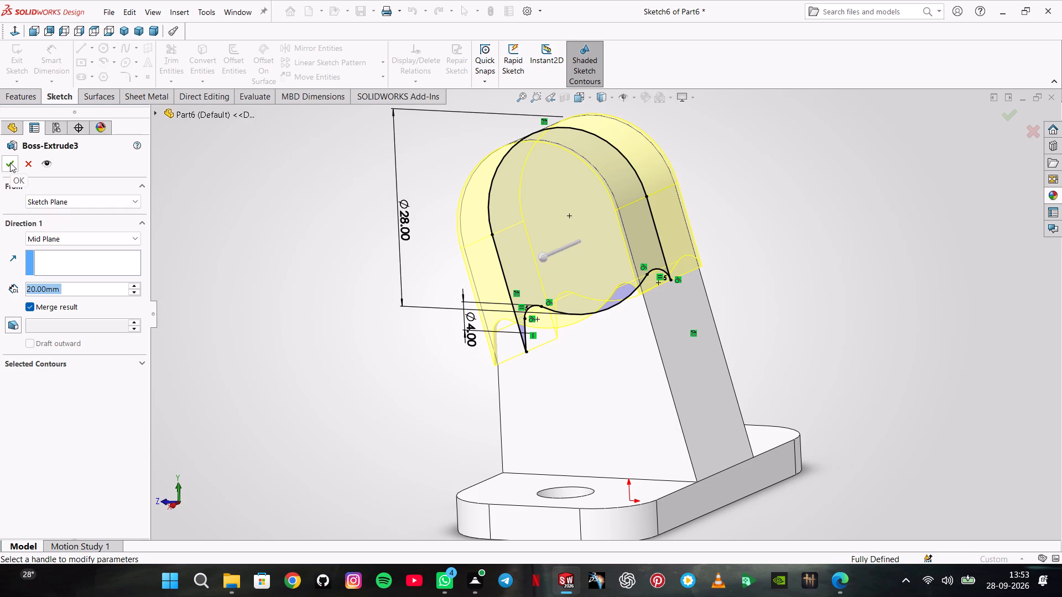
click(10, 163)
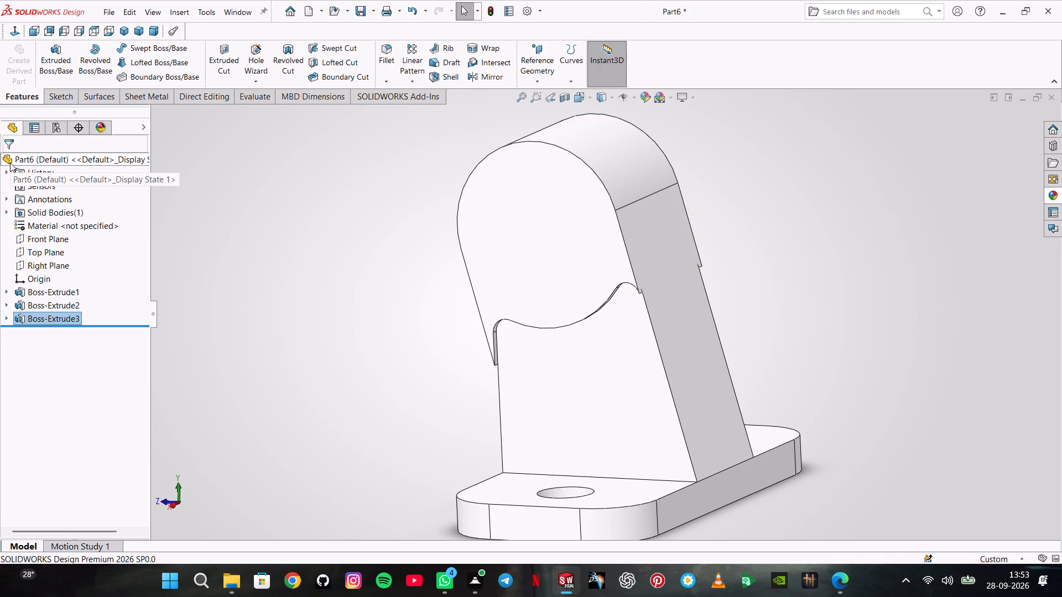
Start a sketch on the head's flat outer face and convert the face outline into sketch entities.
click(68, 97)
click(574, 190)
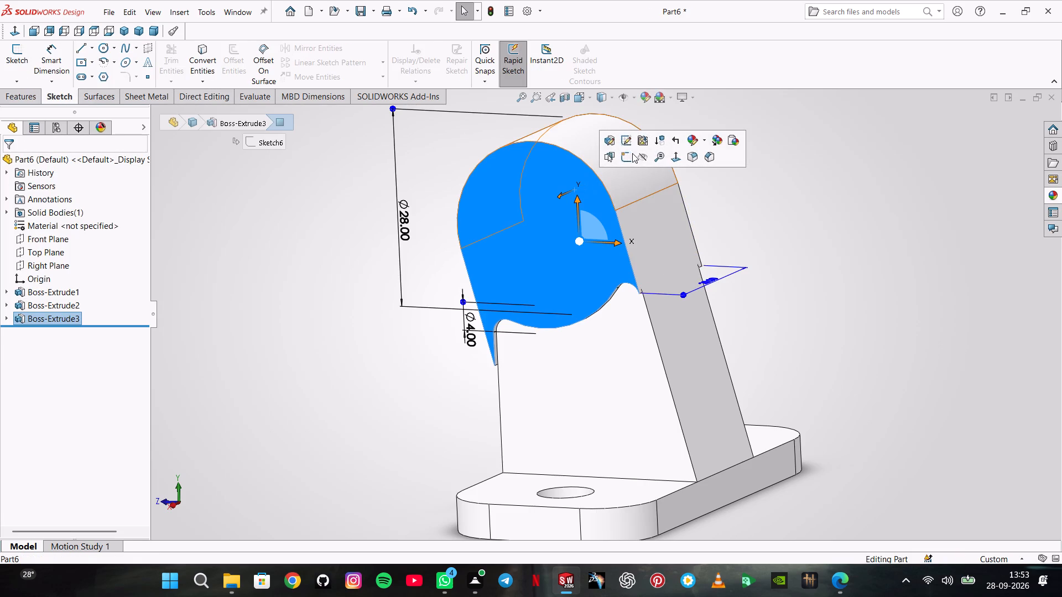
click(621, 153)
click(211, 65)
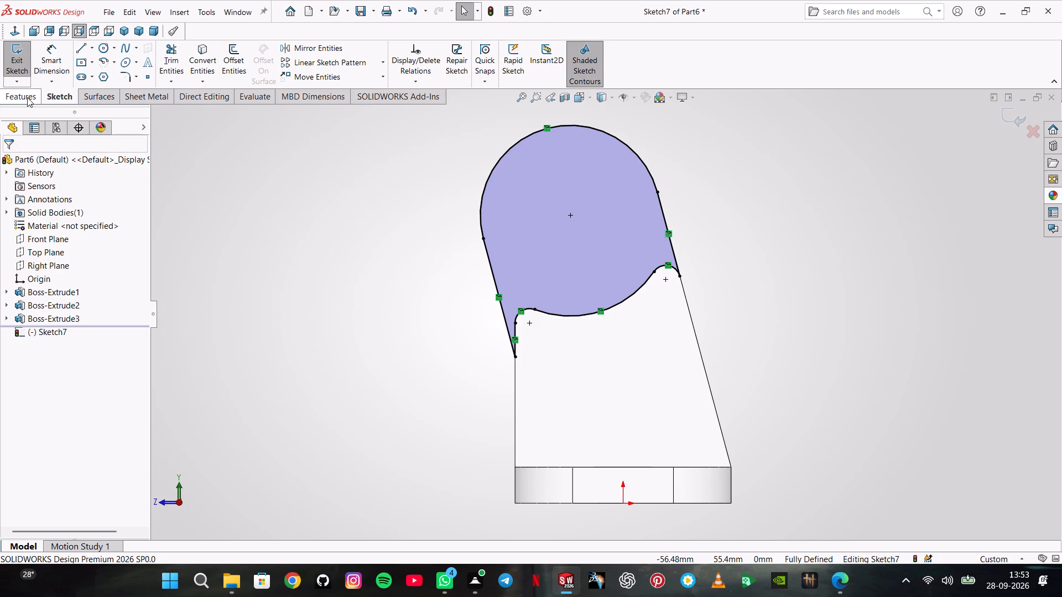
Cut the converted head outline using Offset From Surface, ending 4.5 mm from the Right Plane.
click(27, 97)
click(230, 67)
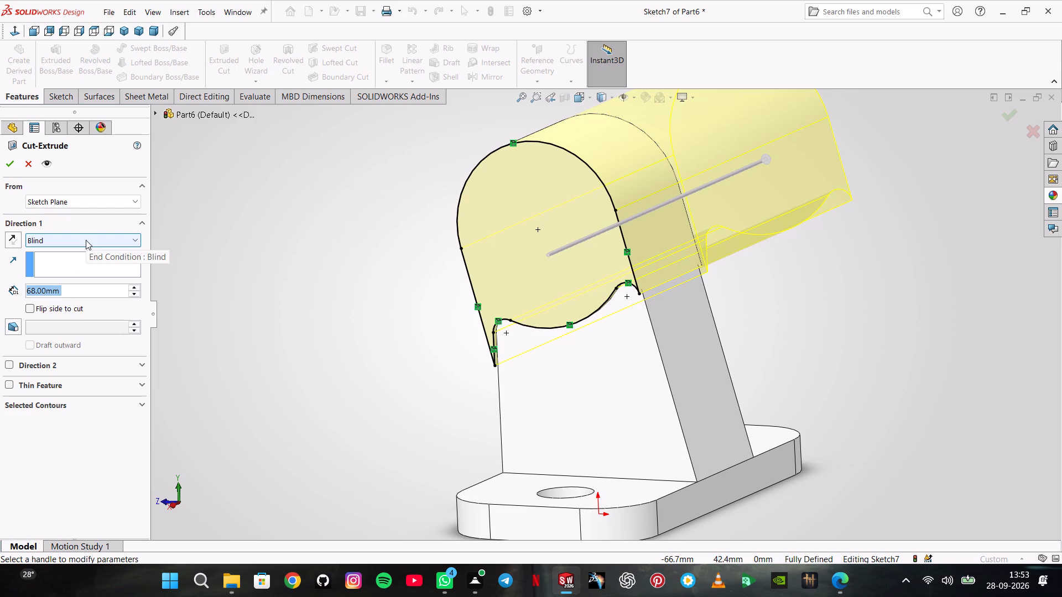
click(86, 240)
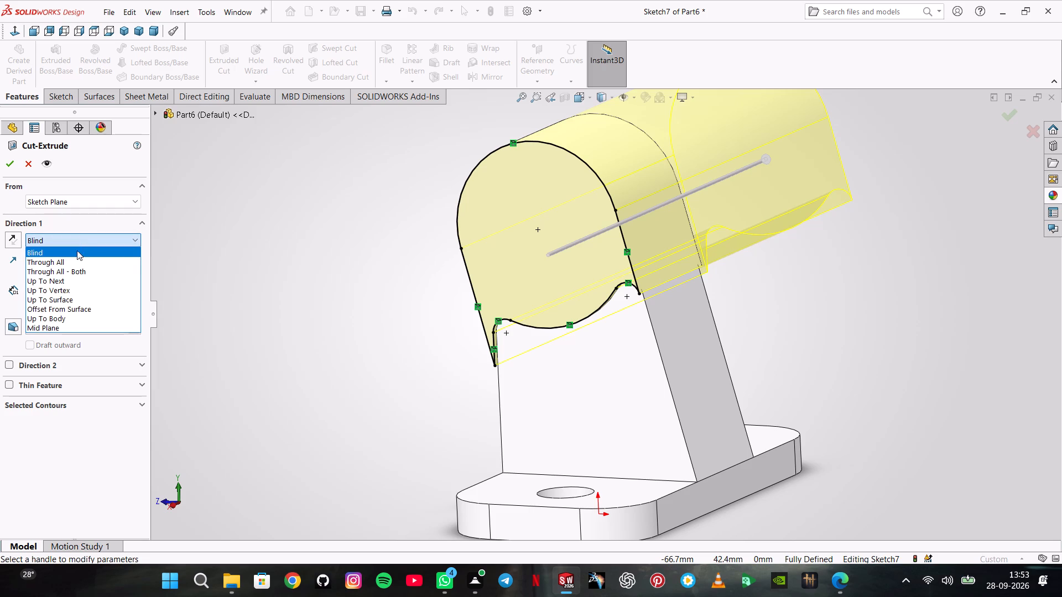
click(75, 308)
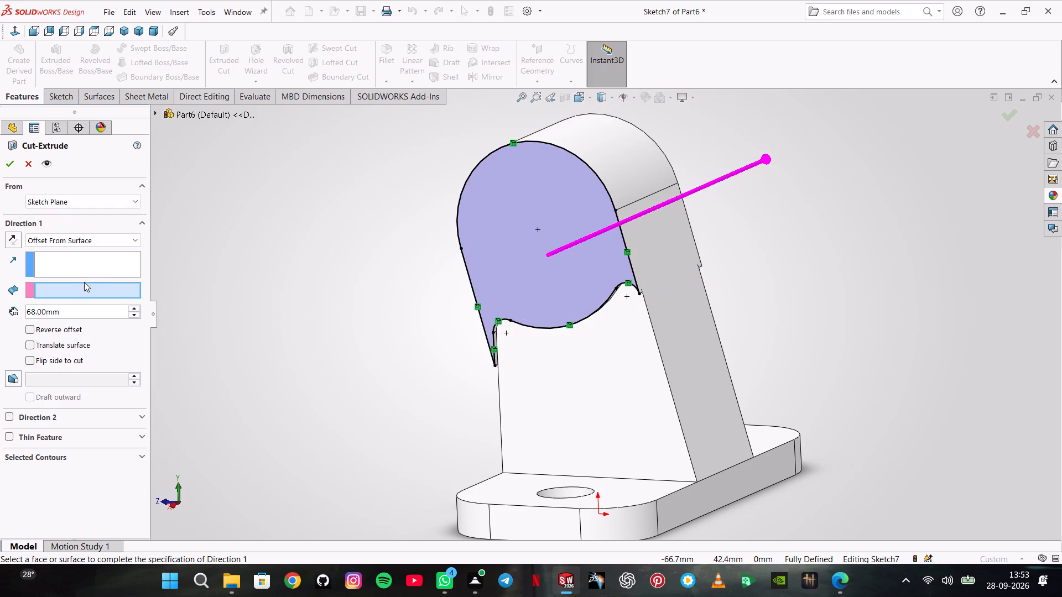
click(155, 117)
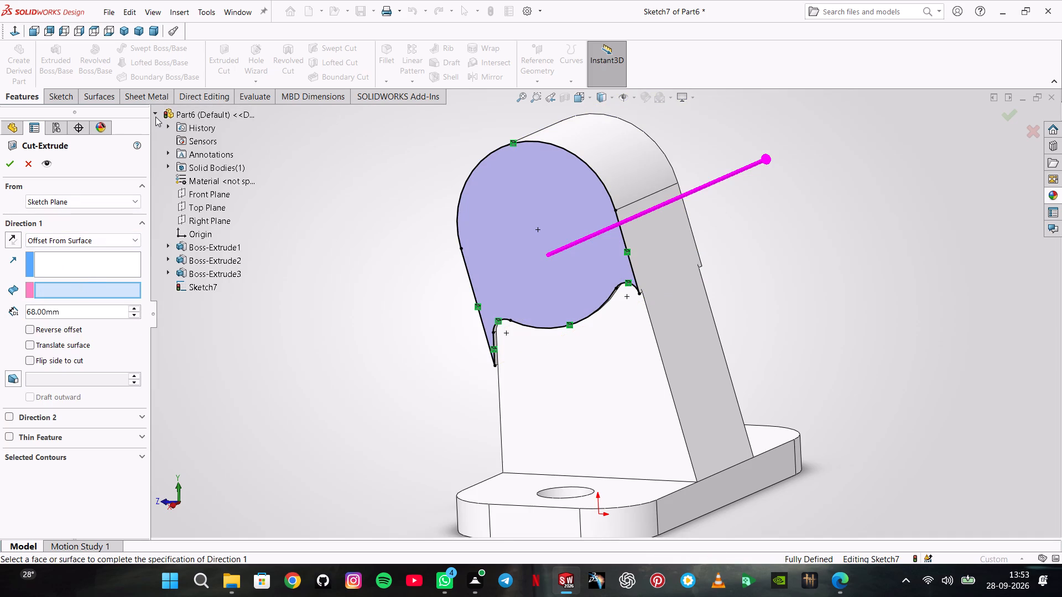
click(191, 221)
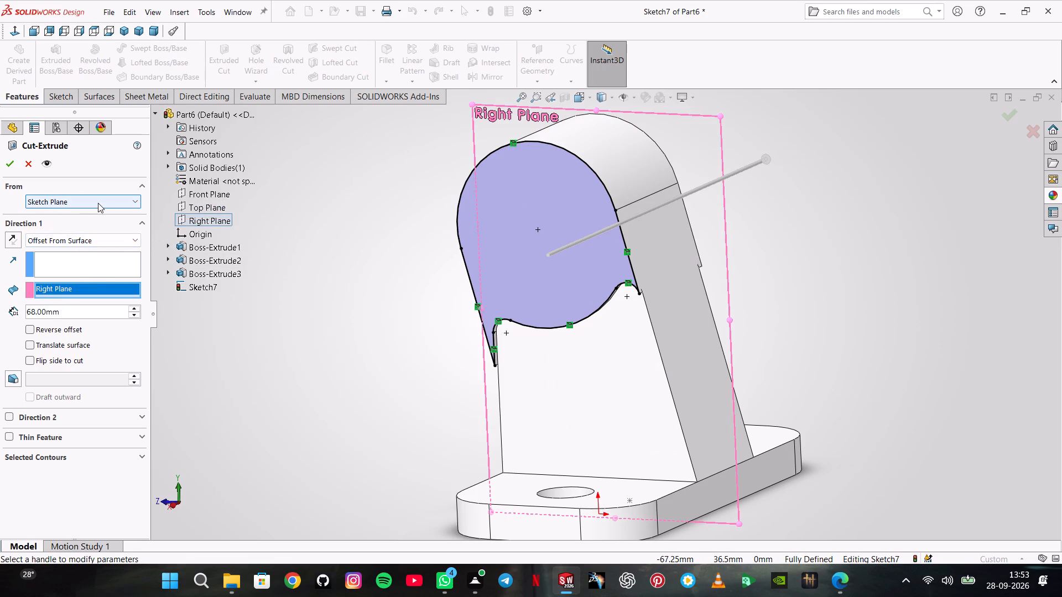
click(74, 311)
click(74, 311)
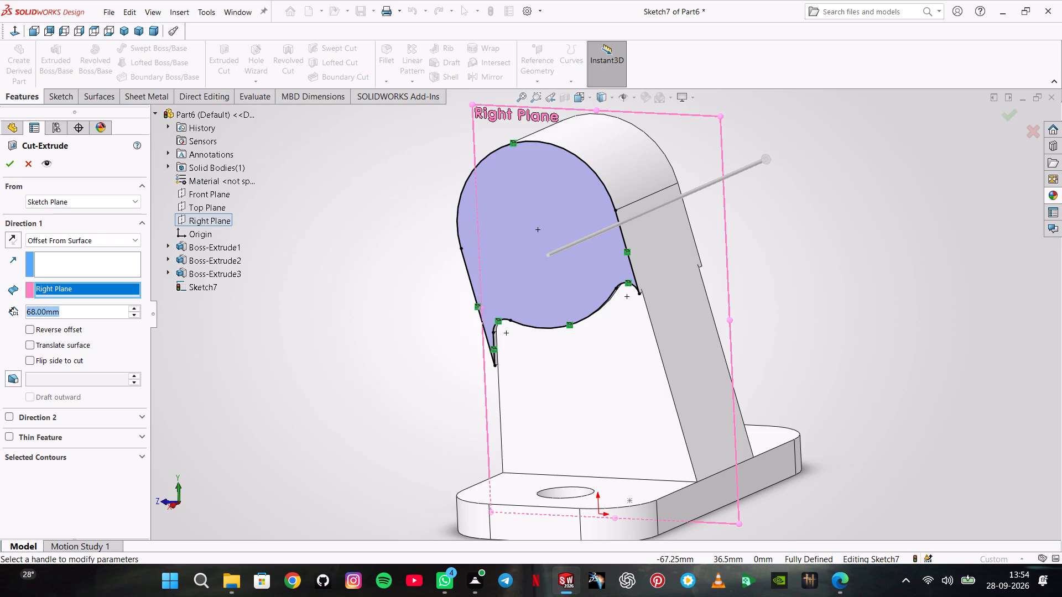
text(4.5)
key(Return)
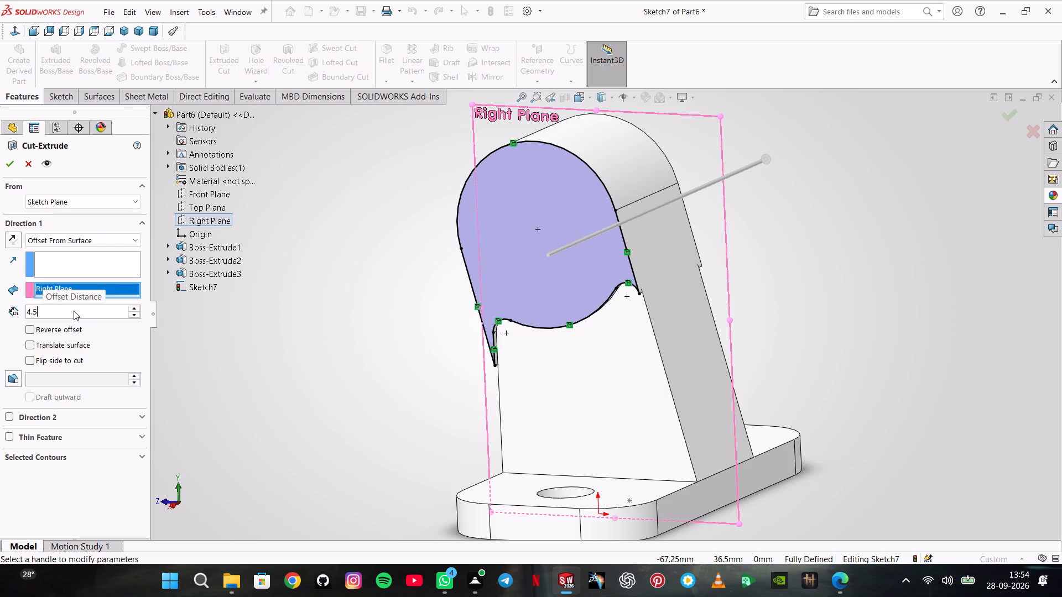
middle_drag(302, 252, 256, 271)
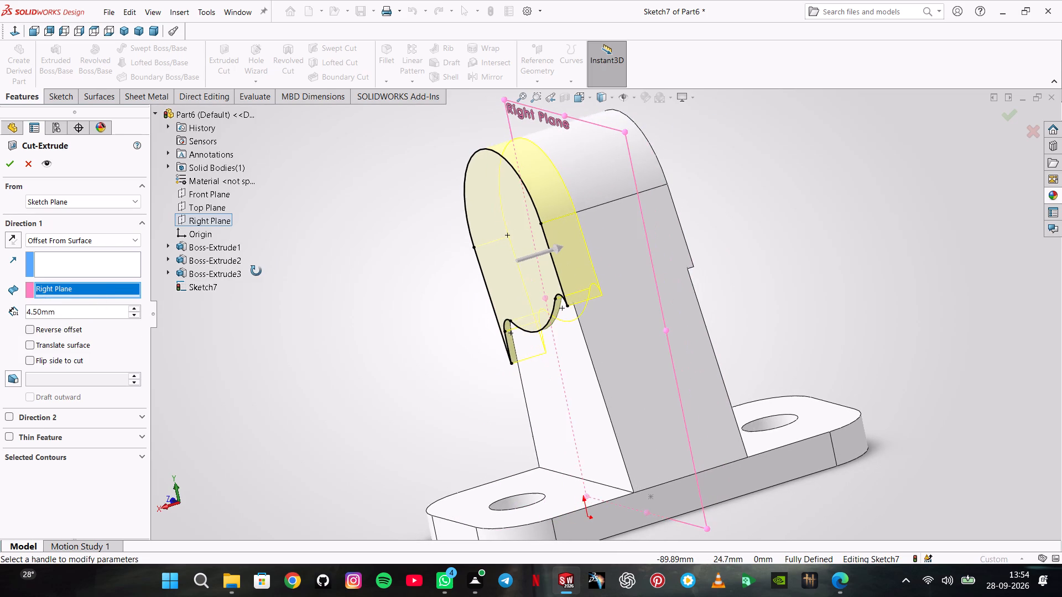
middle_drag(256, 271, 257, 270)
click(10, 166)
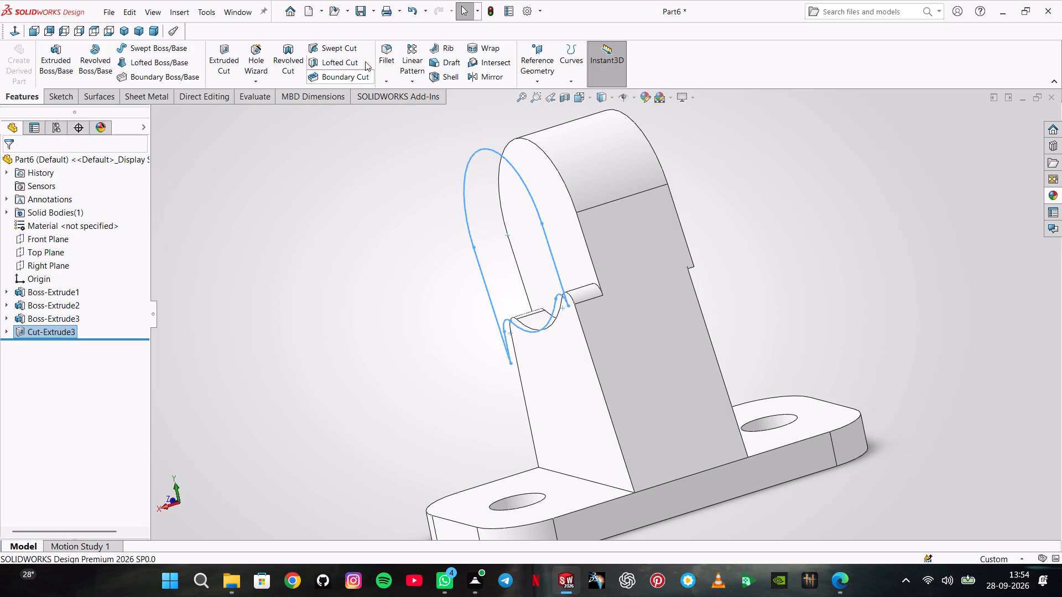
Mirror the head cut about the Right Plane.
click(485, 74)
click(204, 221)
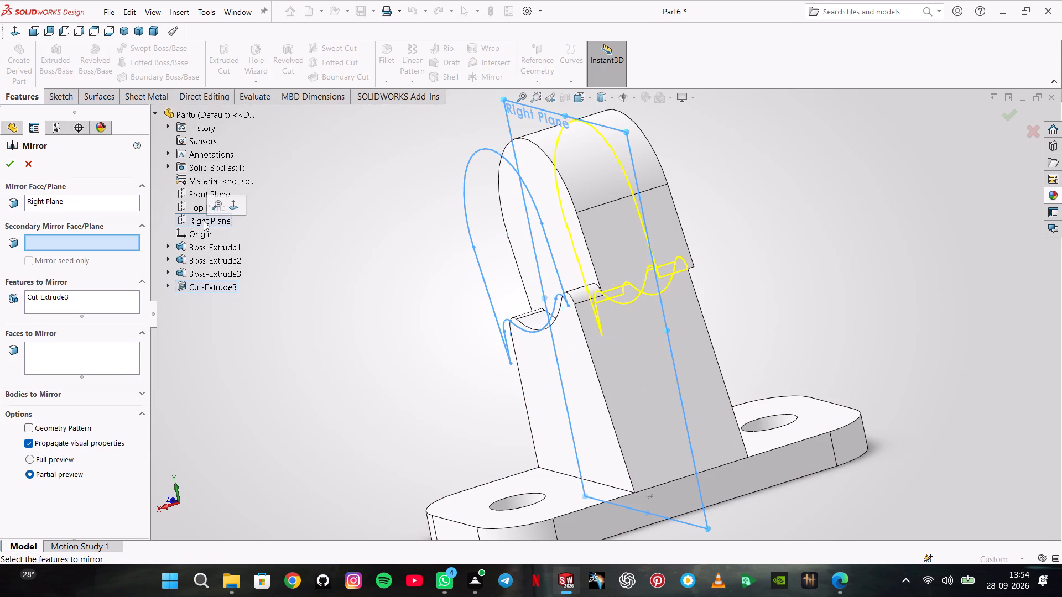
click(12, 160)
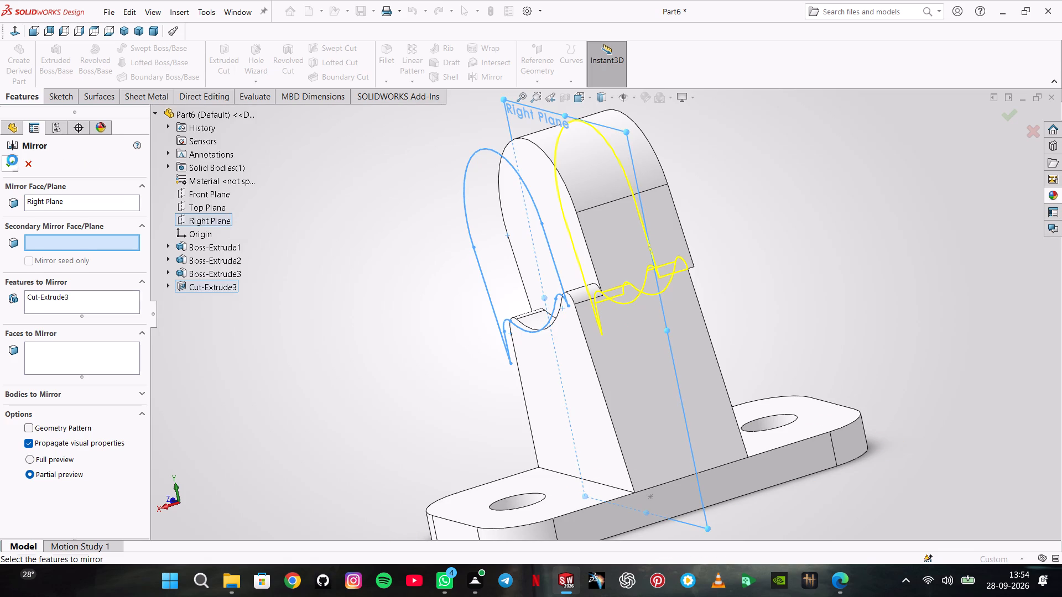
click(335, 202)
On the recessed head face, sketch a circle about 5.56 mm in diameter centred on the head's rounded top.
middle_drag(336, 202, 378, 235)
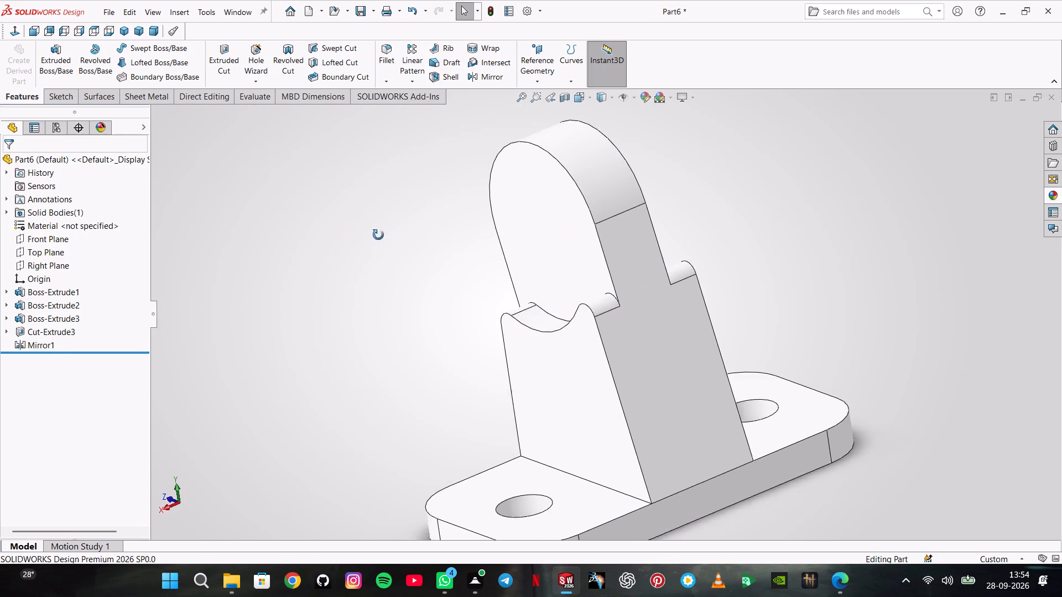
middle_drag(378, 235, 445, 250)
click(602, 222)
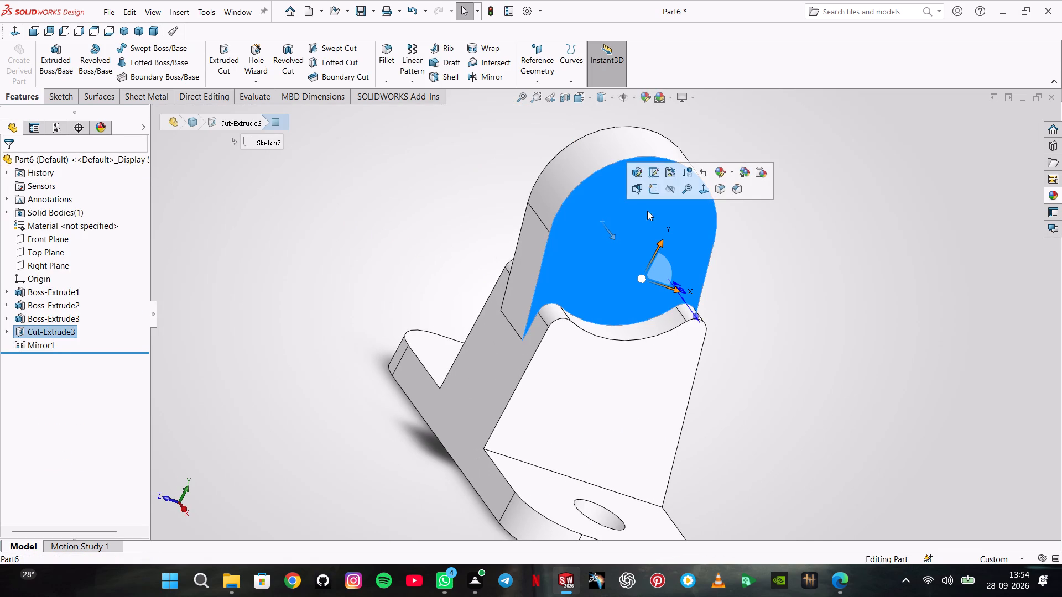
click(653, 191)
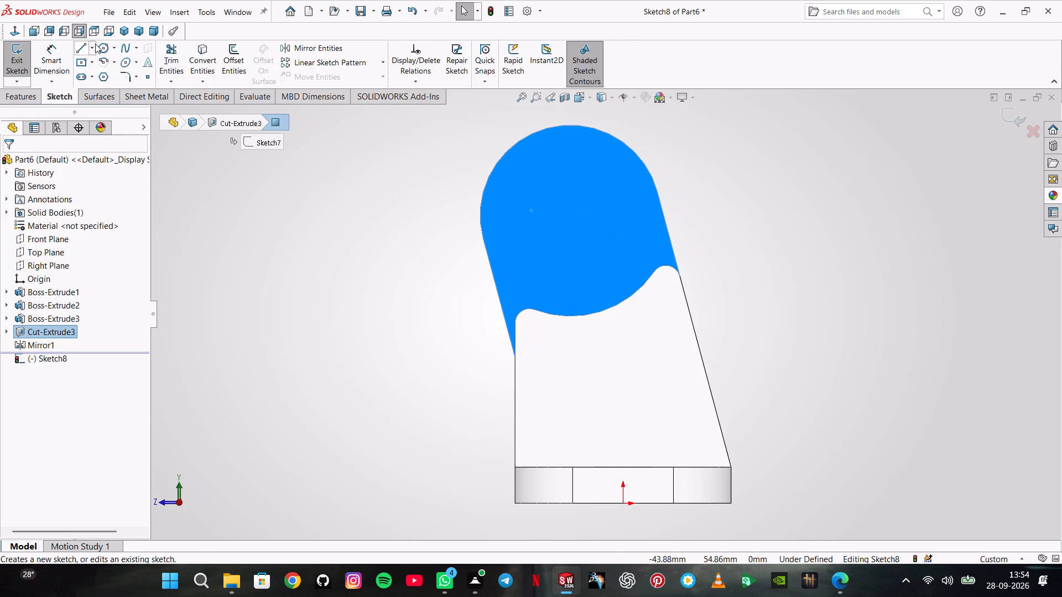
click(104, 46)
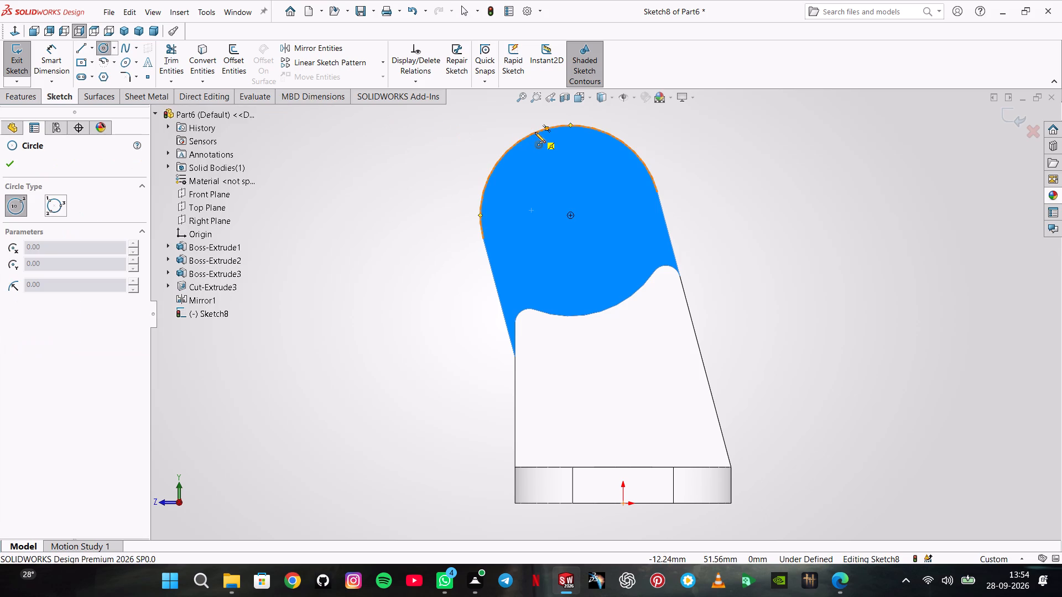
click(571, 217)
click(579, 233)
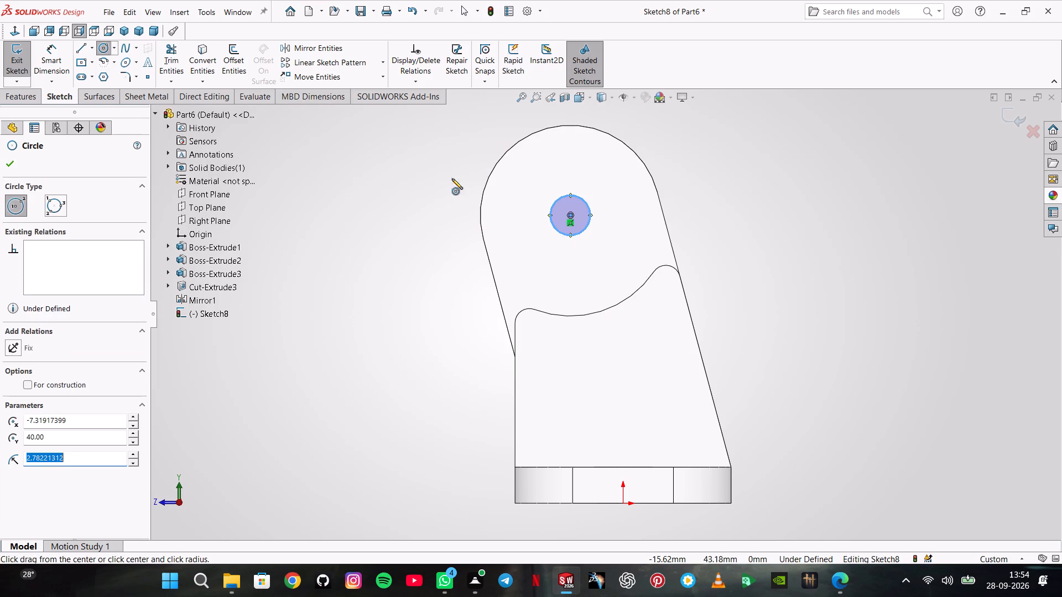
Dimension the circle on the head's face to an 8 mm diameter.
click(55, 57)
click(562, 233)
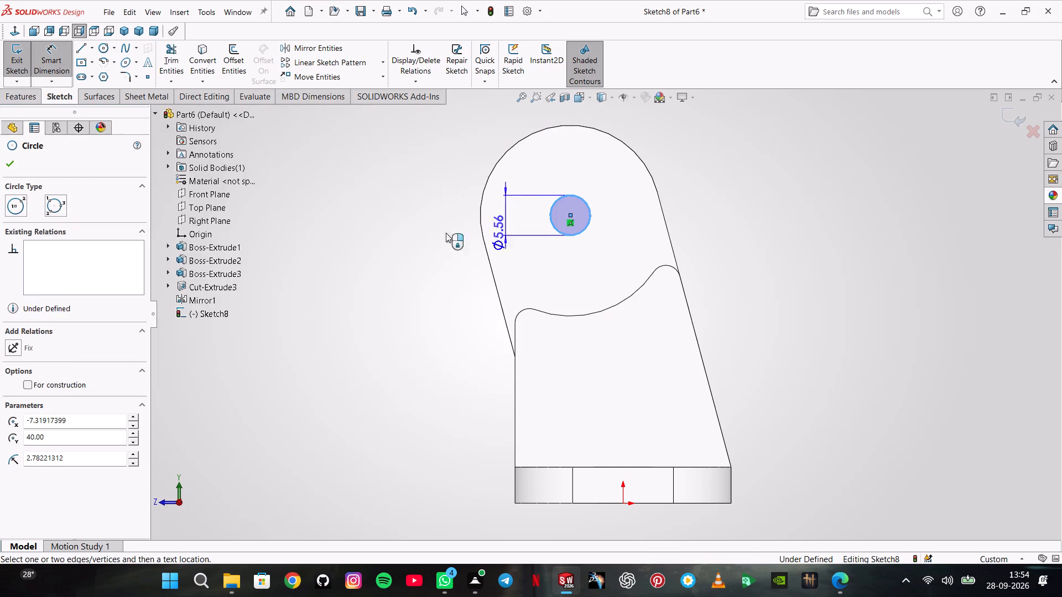
click(398, 233)
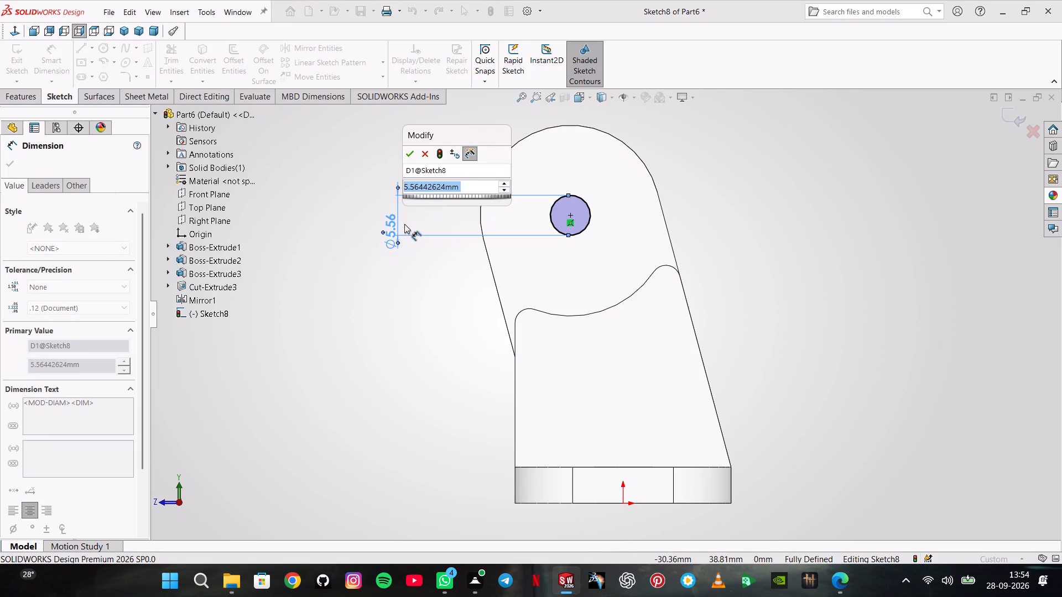
key(8)
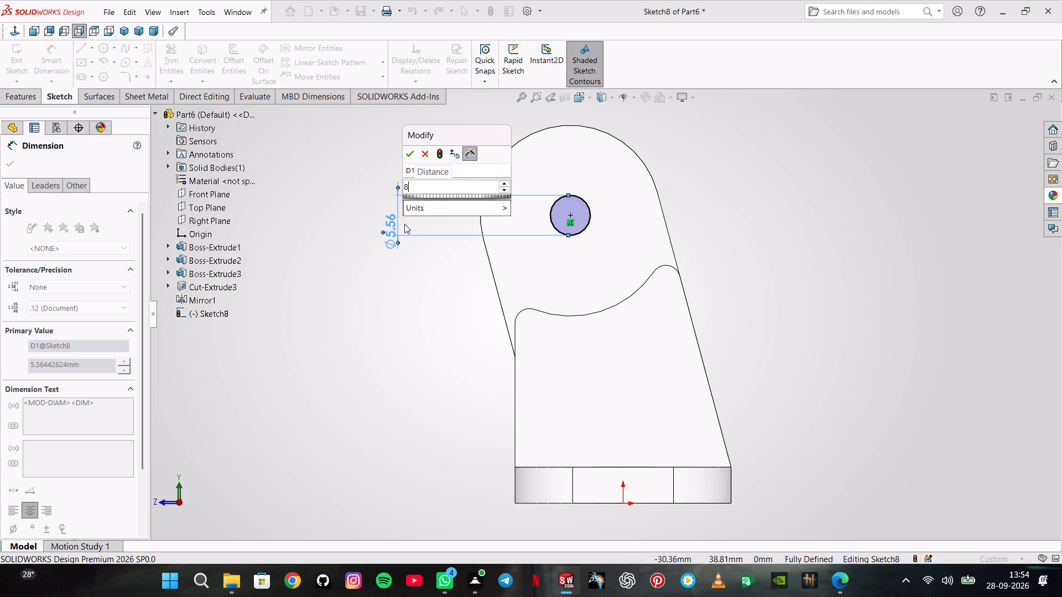
key(Return)
Cut the 8 mm circle through the head as an Extruded Cut with the Through All end condition.
click(26, 96)
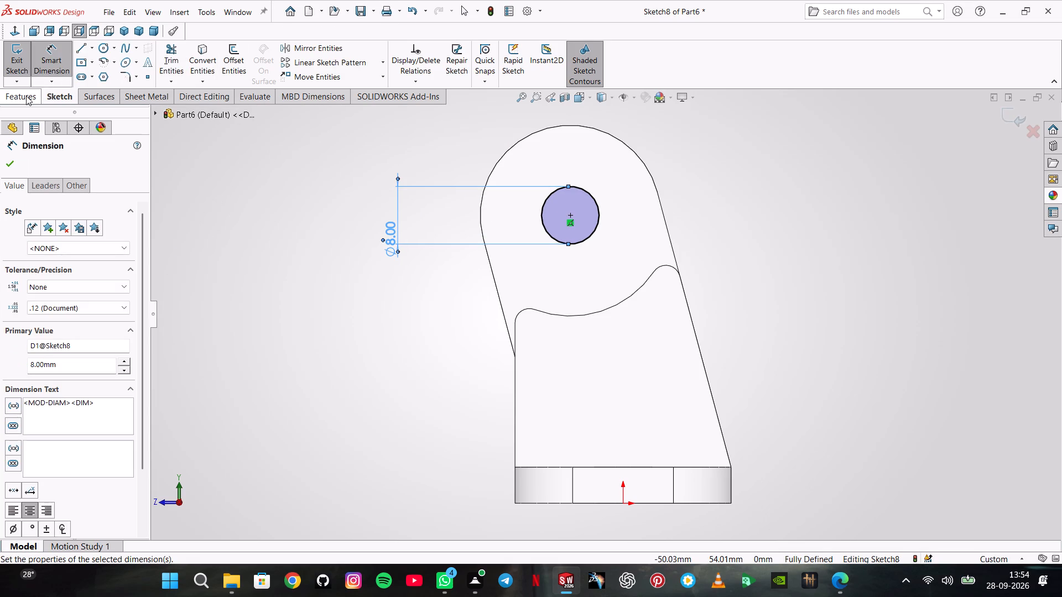
click(216, 48)
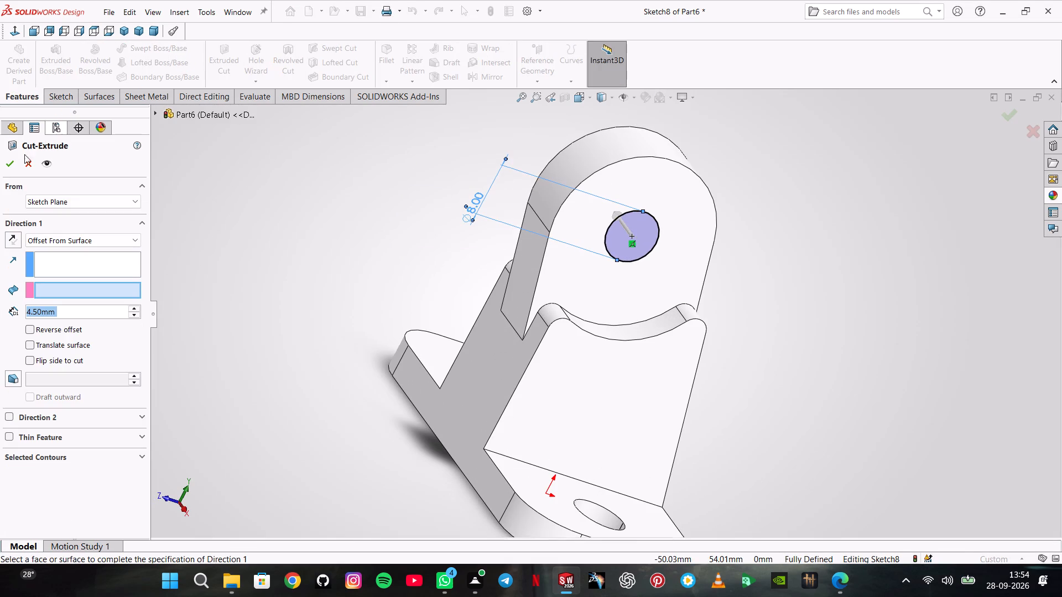
click(49, 235)
click(57, 256)
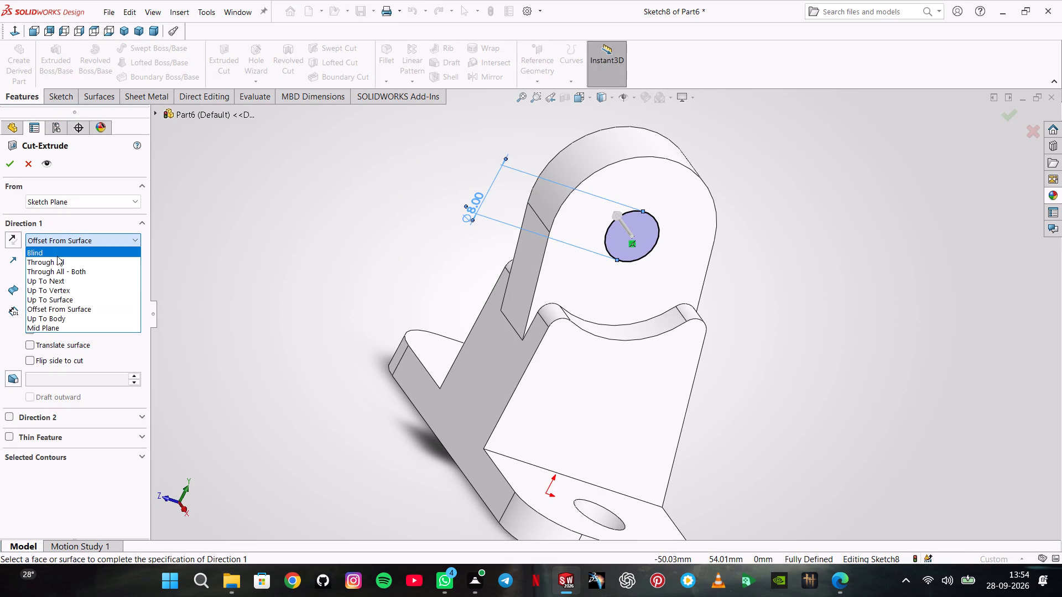
click(4, 168)
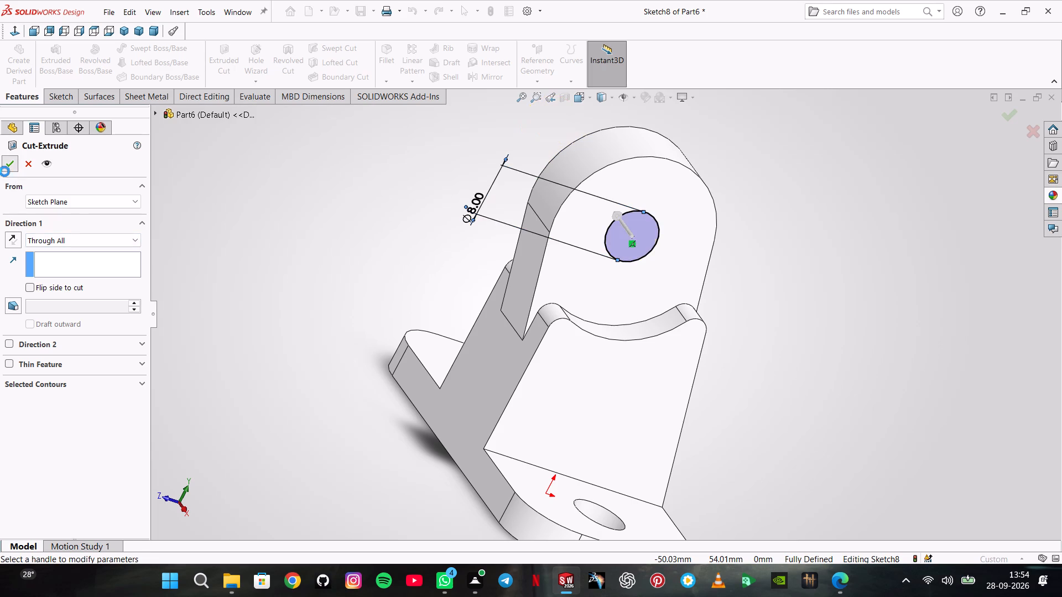
click(288, 219)
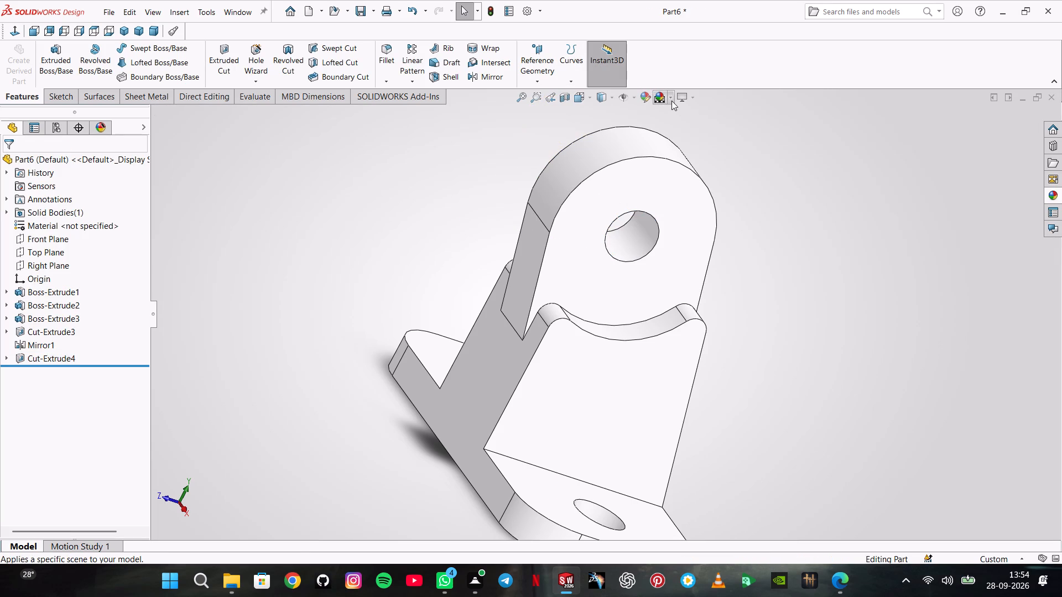
Apply a different background scene to the bracket model.
click(671, 101)
click(685, 145)
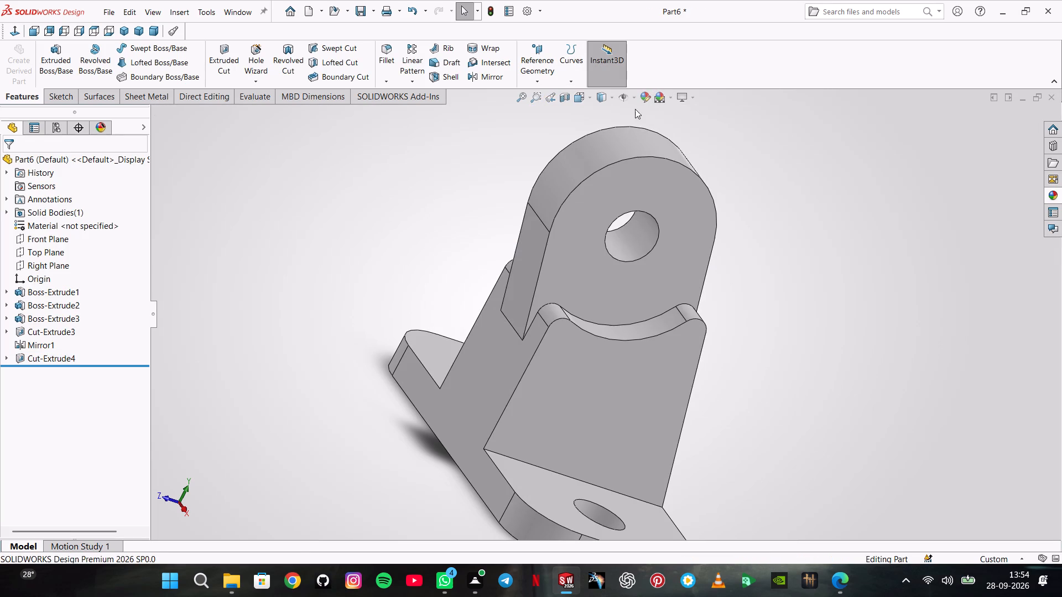
Set the whole part's appearance colour to white from the standard colour palette.
click(639, 95)
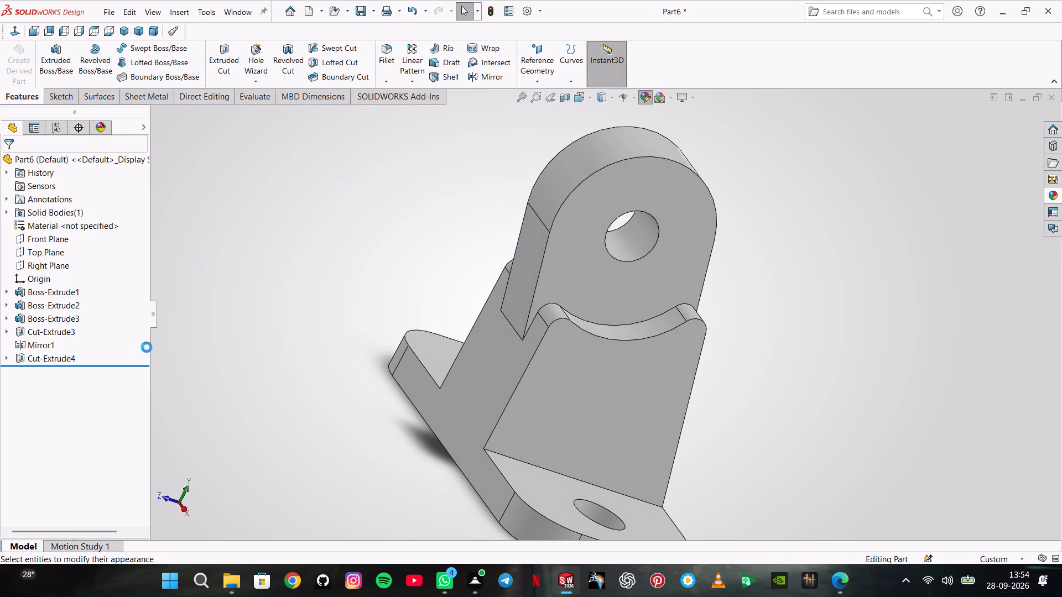
click(126, 434)
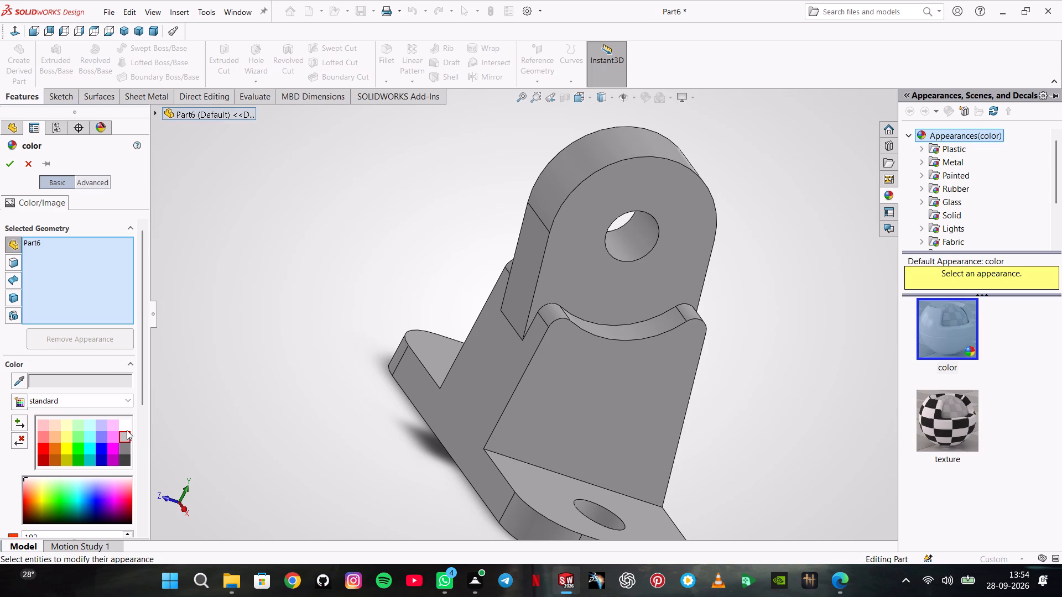
click(123, 424)
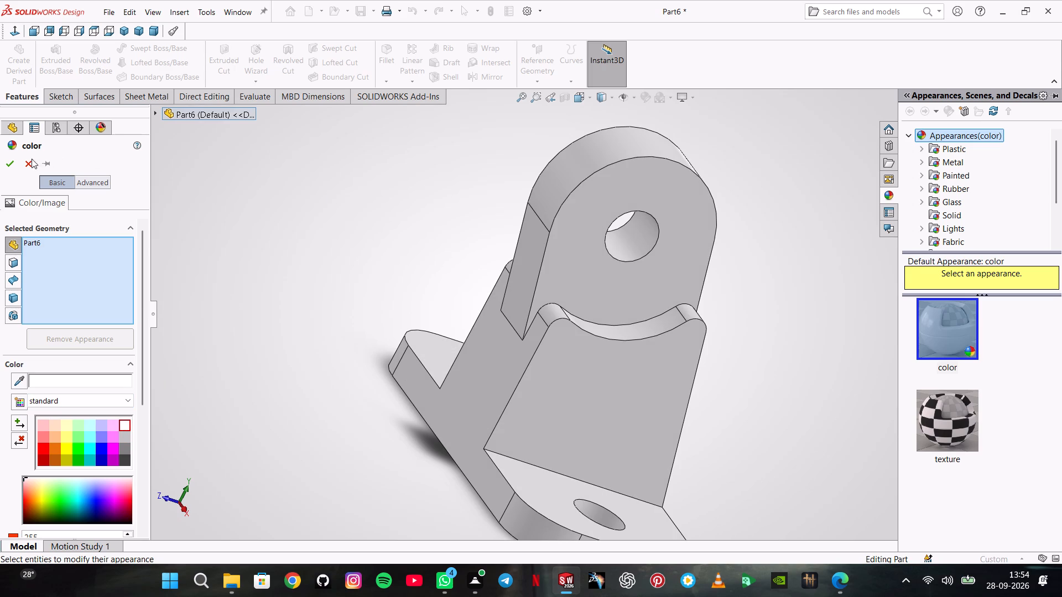
click(0, 155)
click(6, 159)
Save the bracket in isometric view as Part6.SLDPRT, along with all open documents.
click(128, 32)
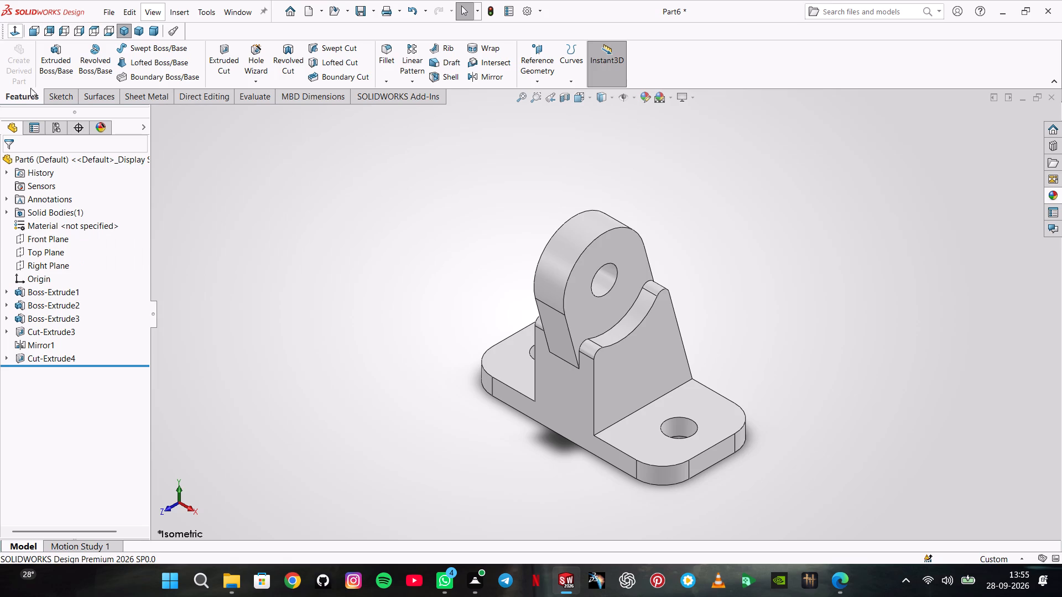
click(115, 8)
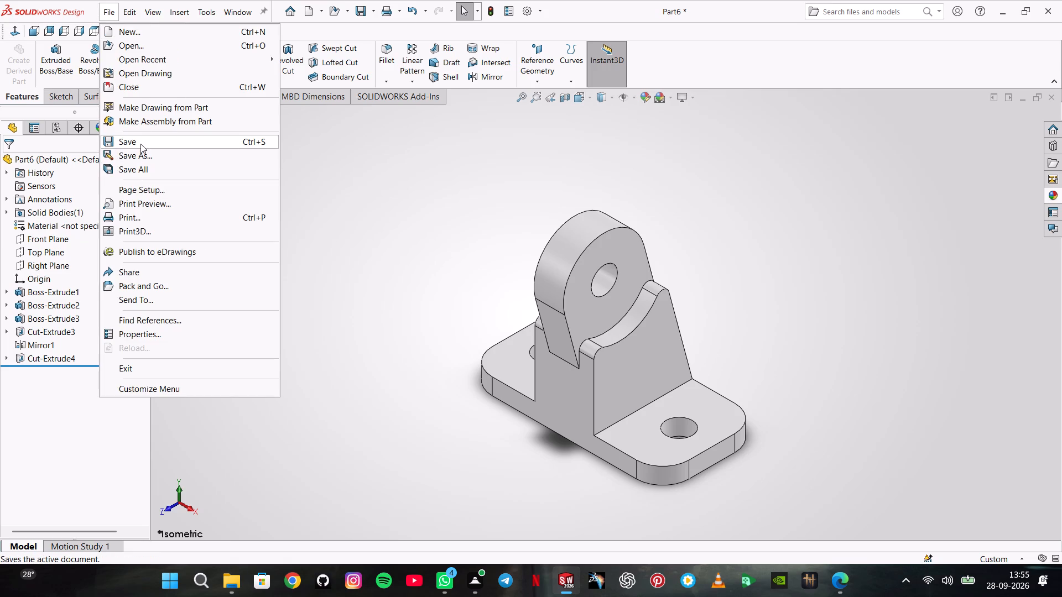
click(140, 144)
click(752, 404)
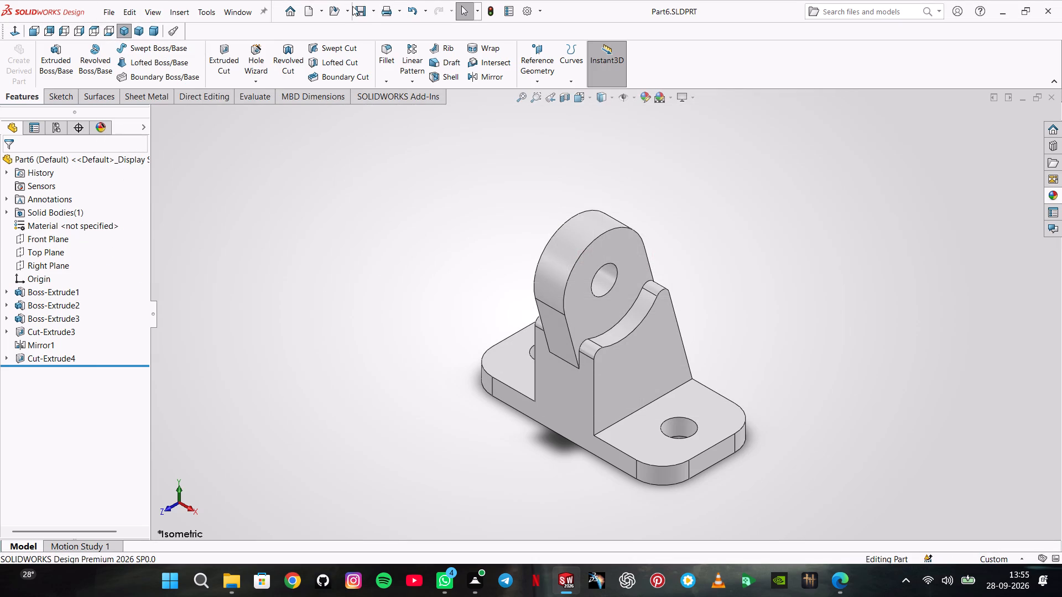
click(371, 8)
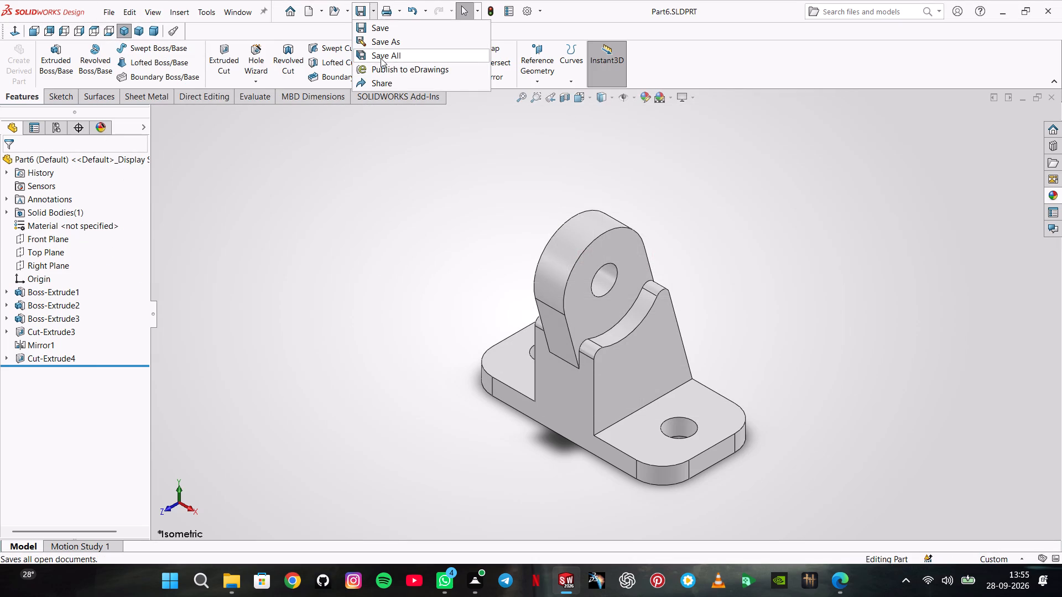
click(381, 58)
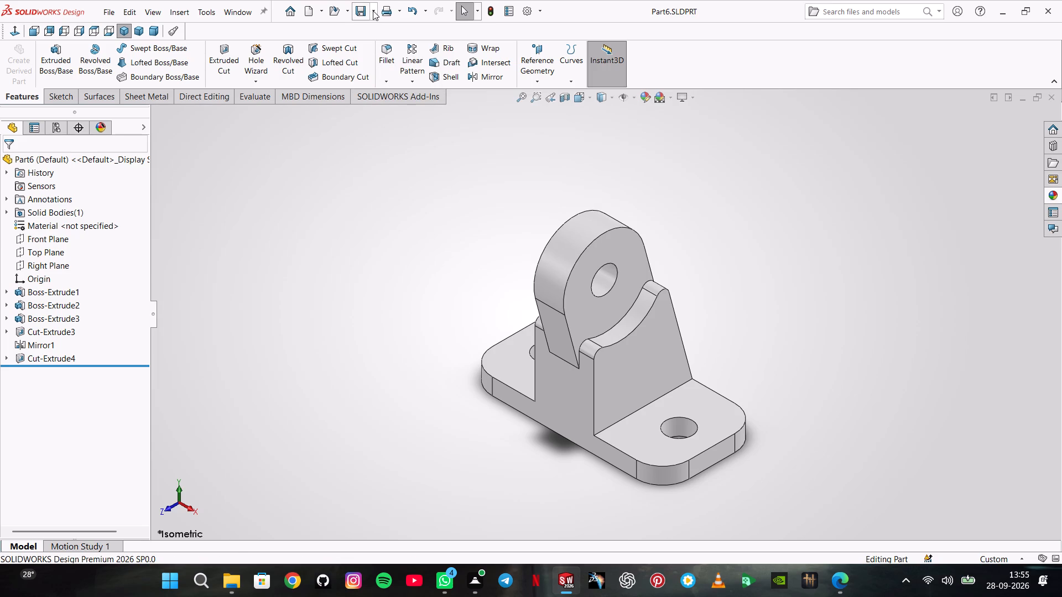
Save a PDF copy of the bracket as Part6.pdf in the Practice Problems 1 SLDPRT folder.
click(373, 11)
click(376, 45)
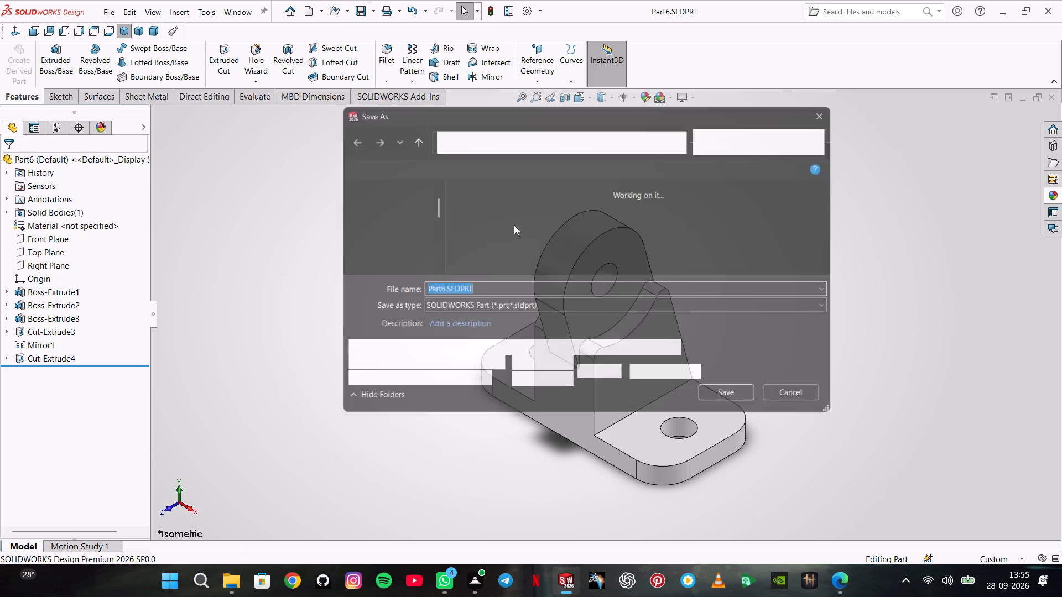
click(560, 307)
click(541, 108)
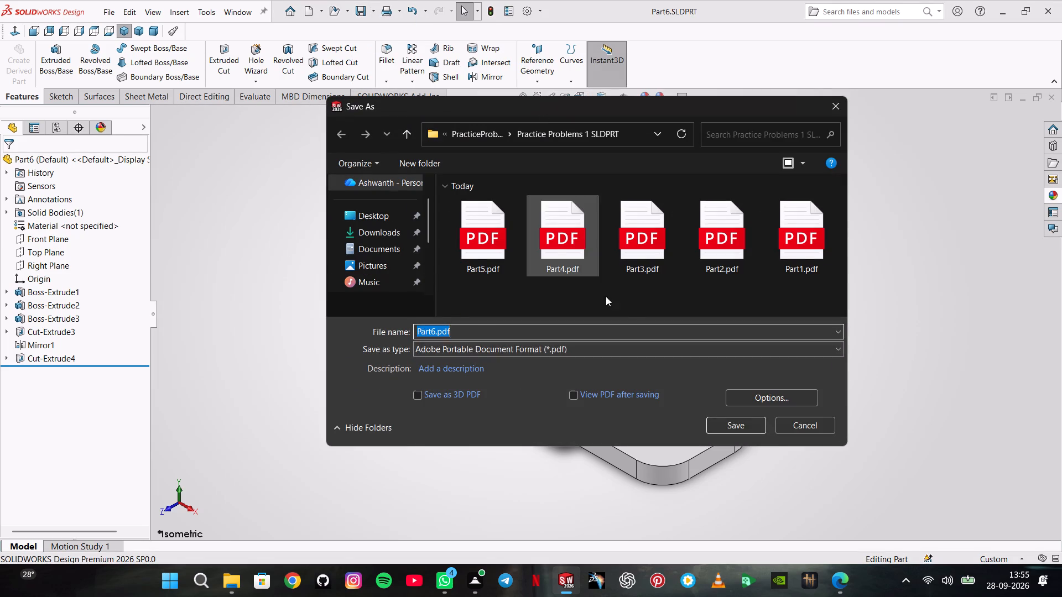
click(725, 426)
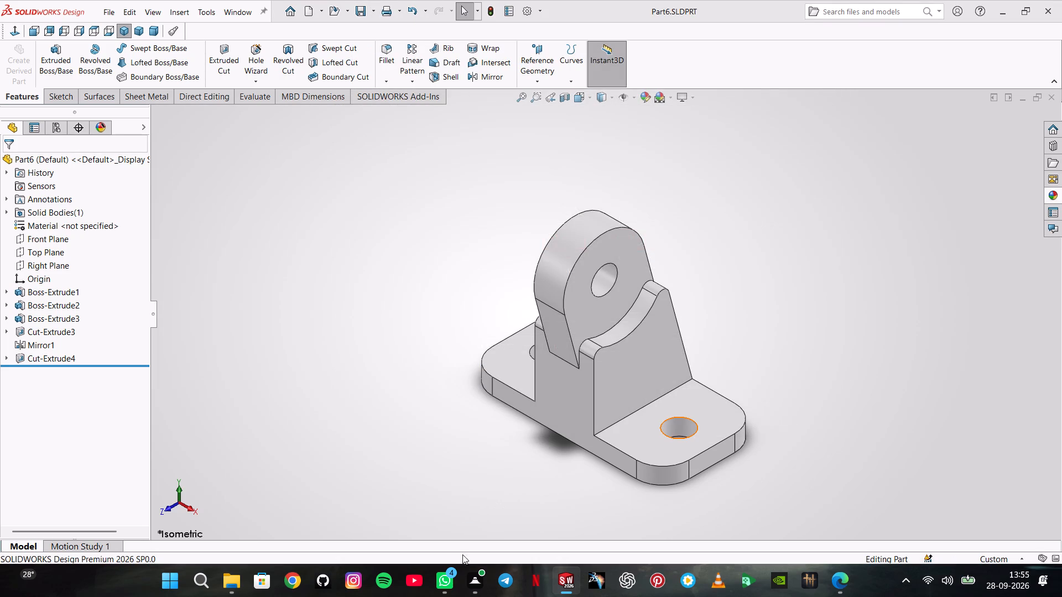